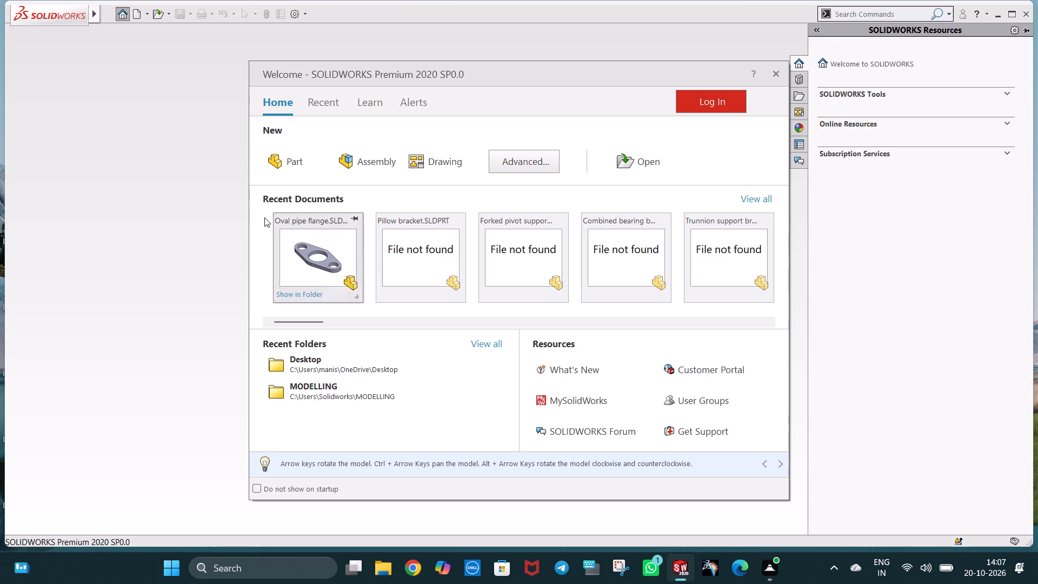
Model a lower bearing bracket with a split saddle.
Dismiss the welcome window and create a new part document.
click(782, 68)
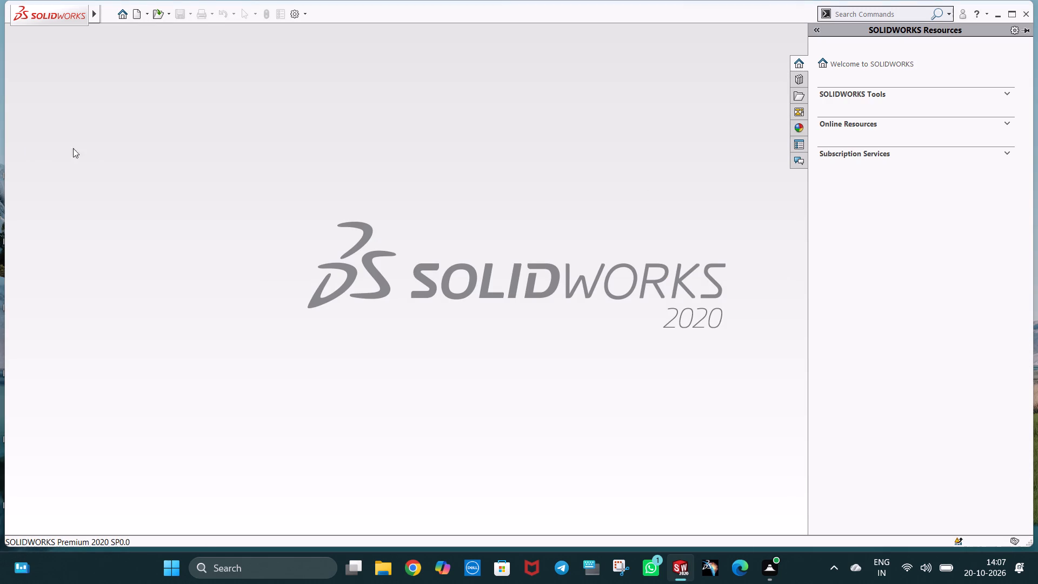
click(138, 11)
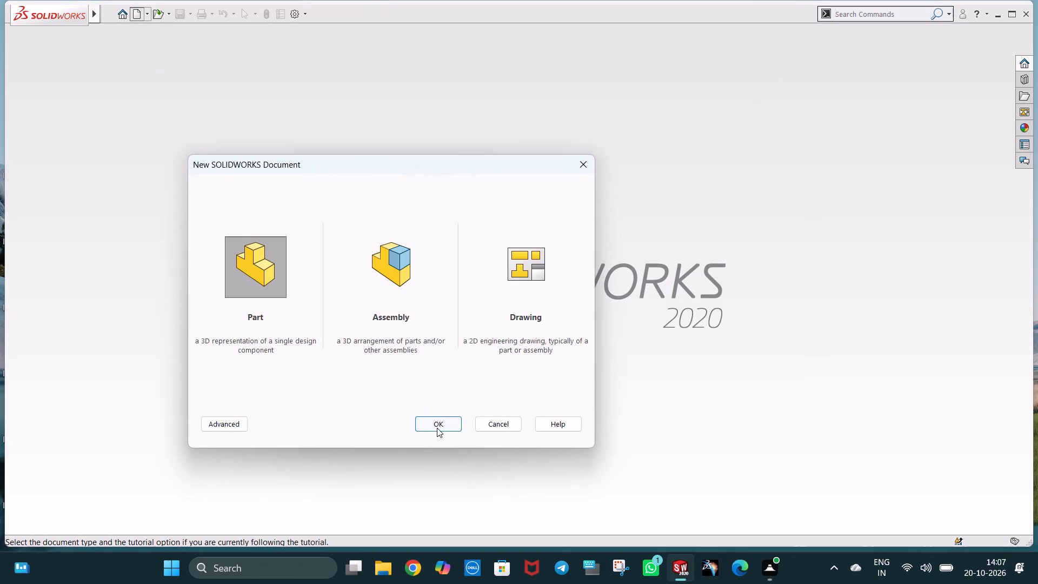
click(438, 428)
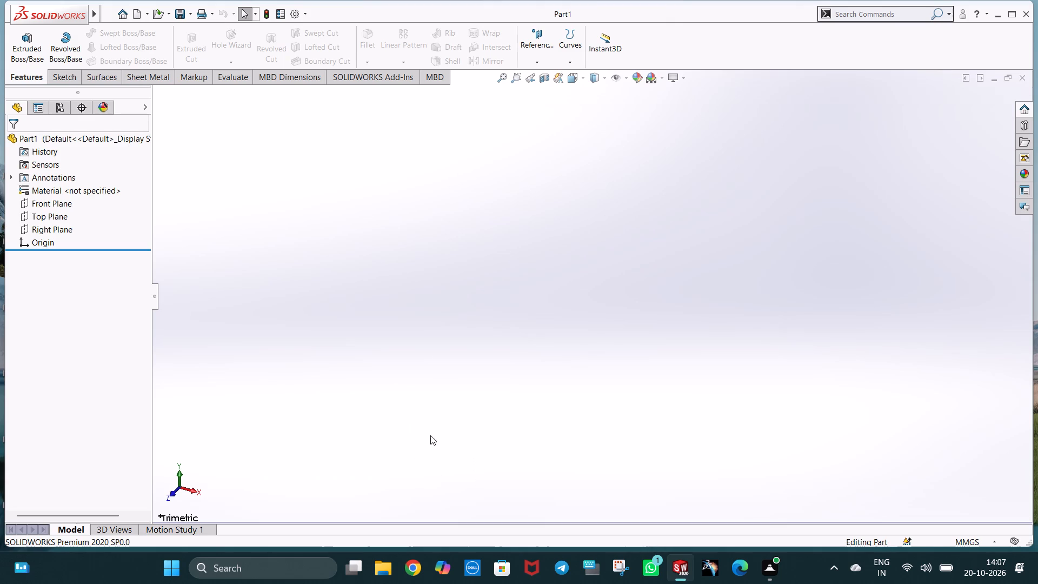
Start a new sketch on the Front Plane.
click(66, 204)
click(78, 191)
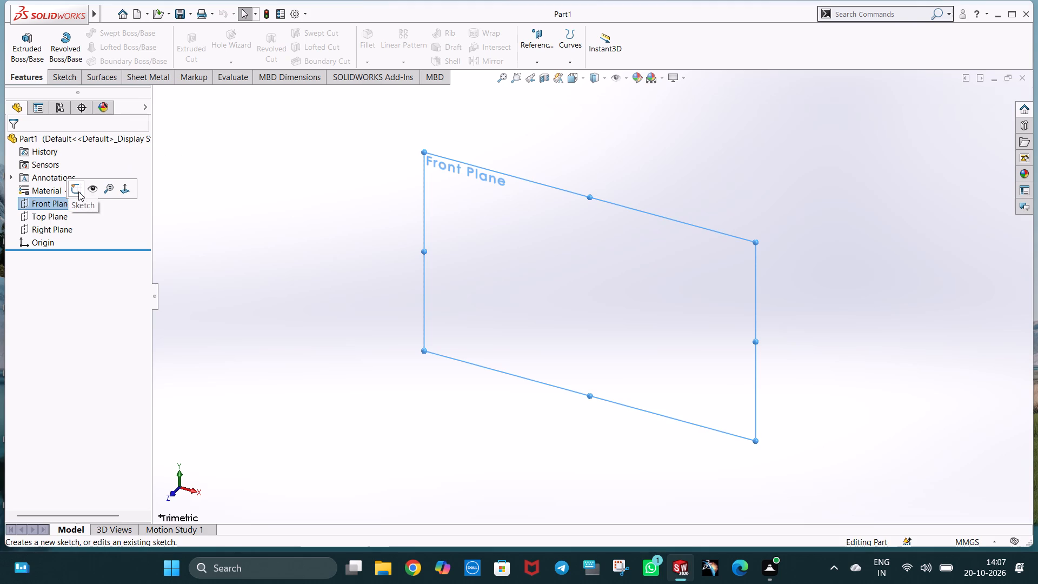
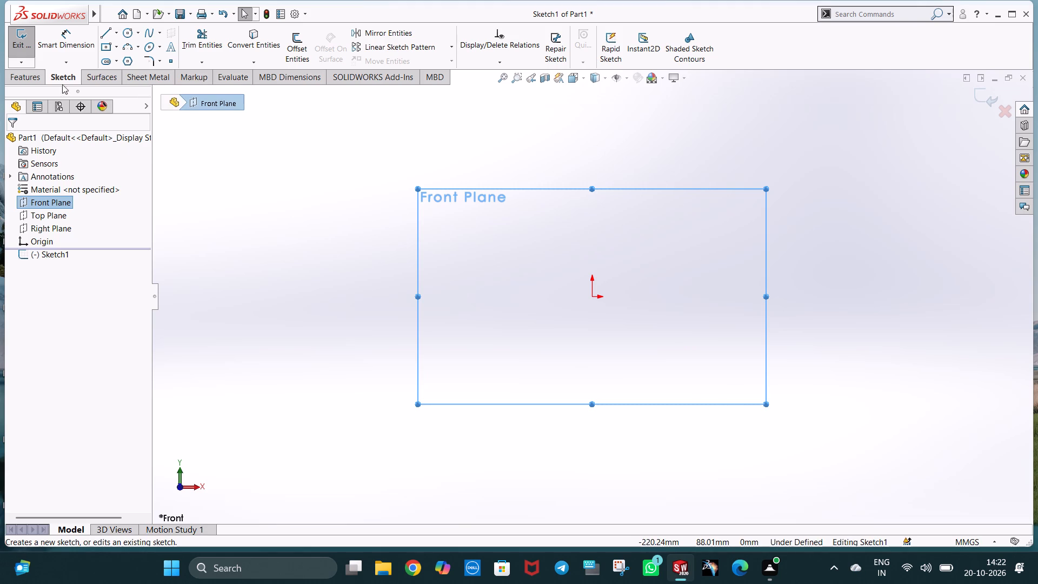
Start a sketch line from the origin on the Front Plane.
click(104, 33)
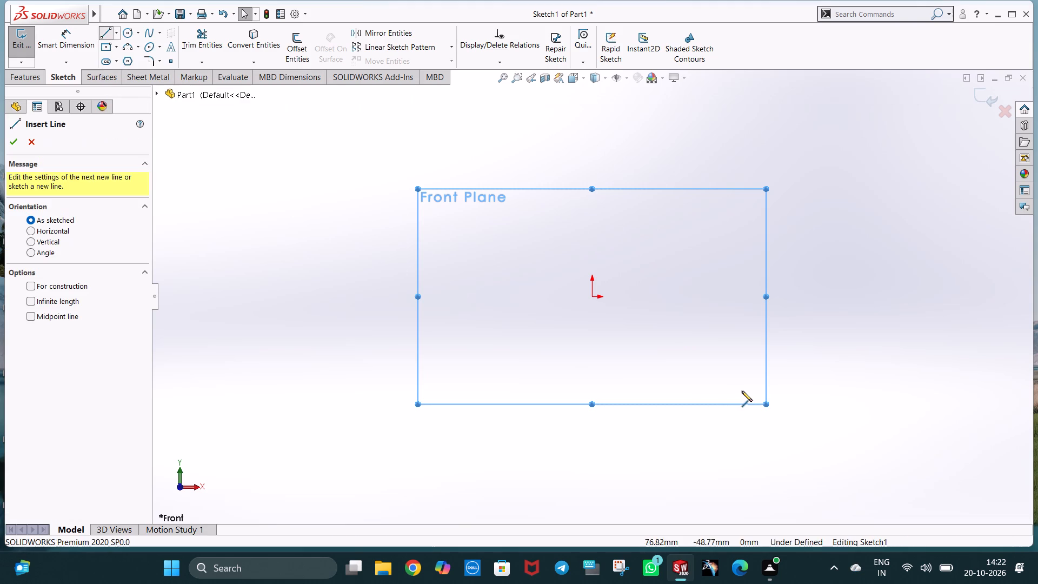
click(593, 296)
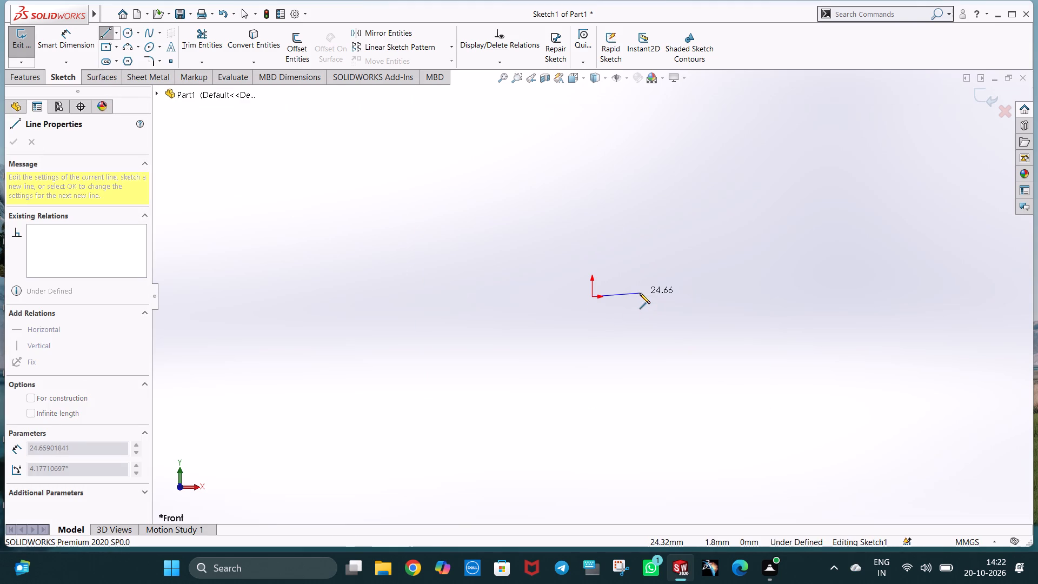
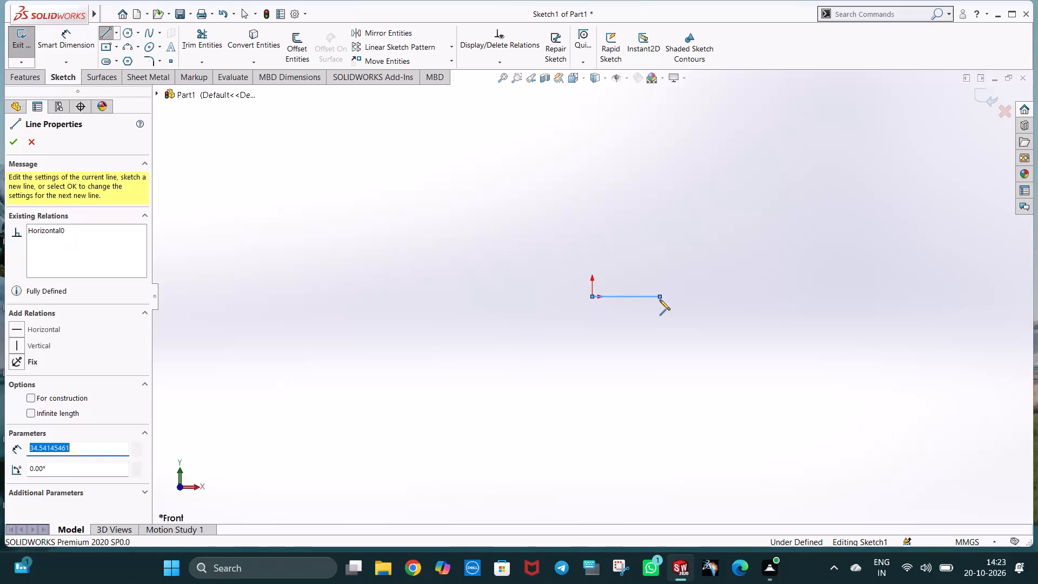
Set the horizontal line from the origin to 25 mm and add a 15 mm vertical line upward from its end.
text(25)
key(Return)
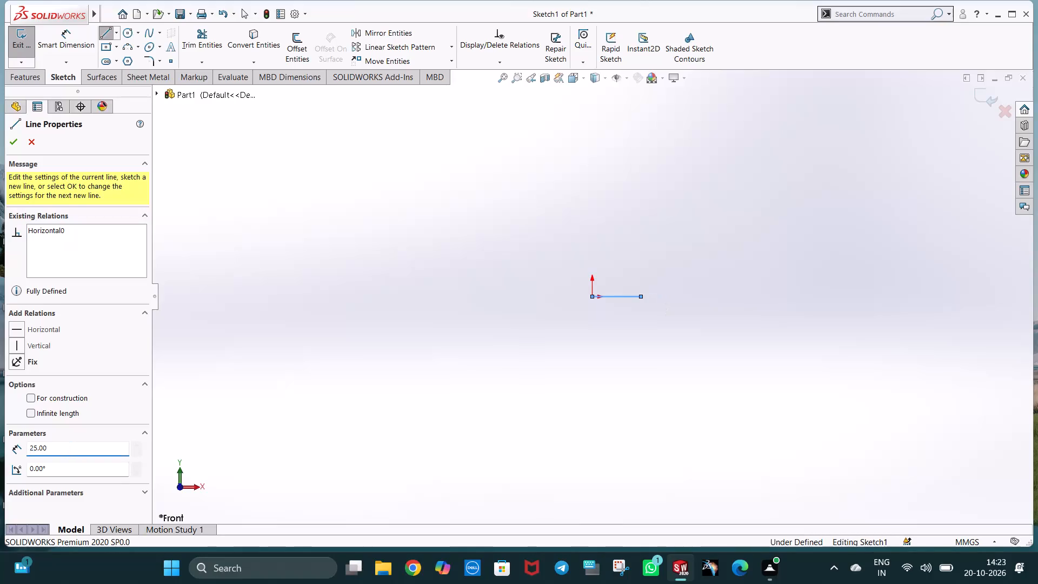
click(640, 267)
text(15)
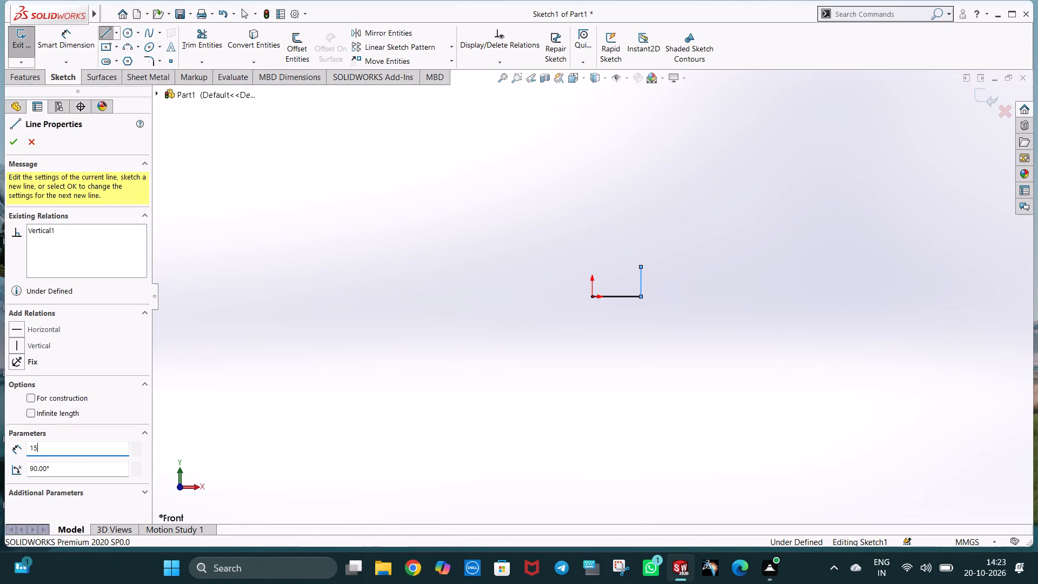
key(Return)
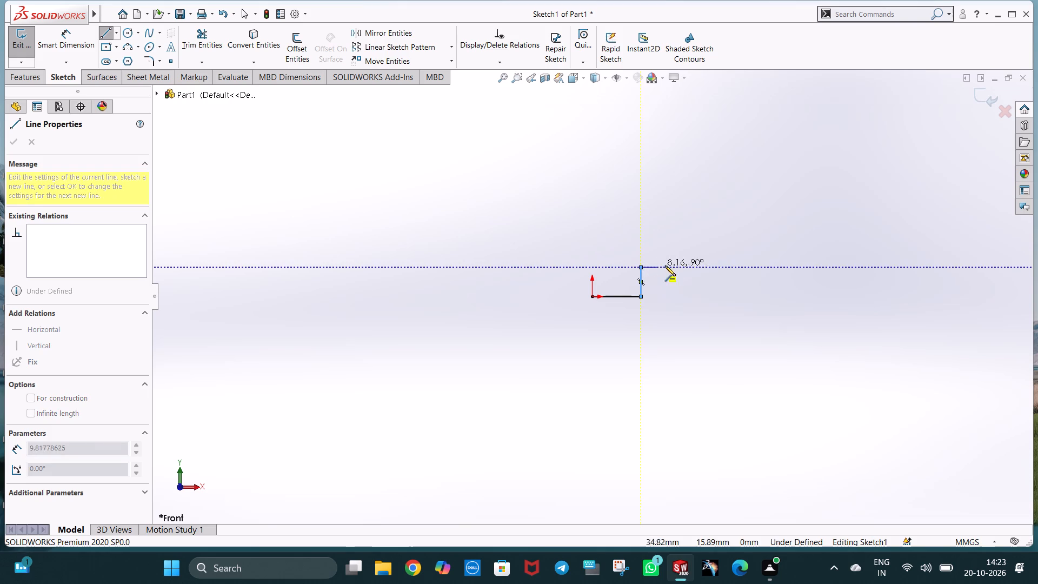
Continue the profile with a 40 mm horizontal line to the right and a 40 mm vertical line downward.
click(730, 264)
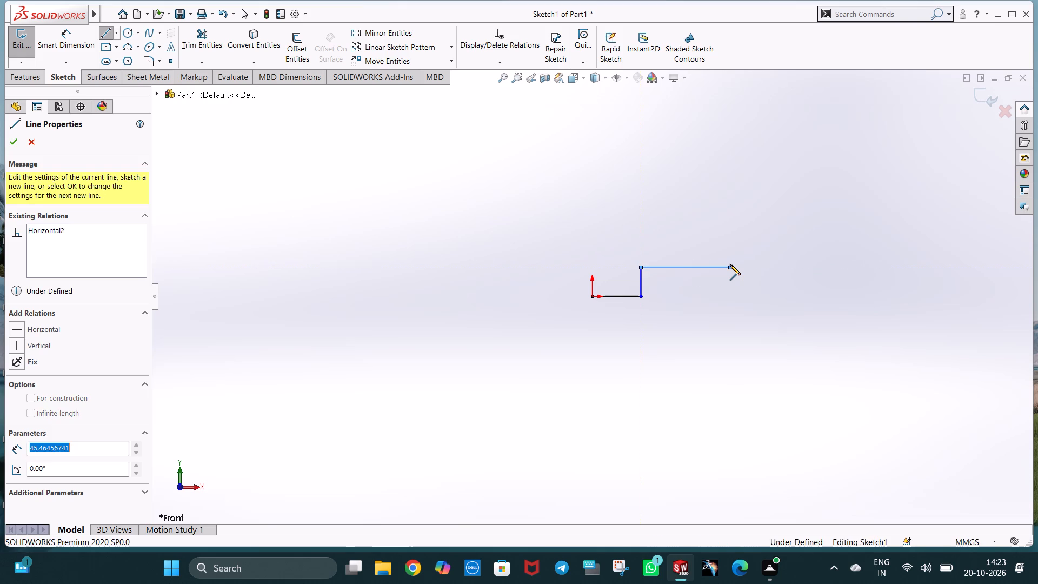
text(40)
key(Return)
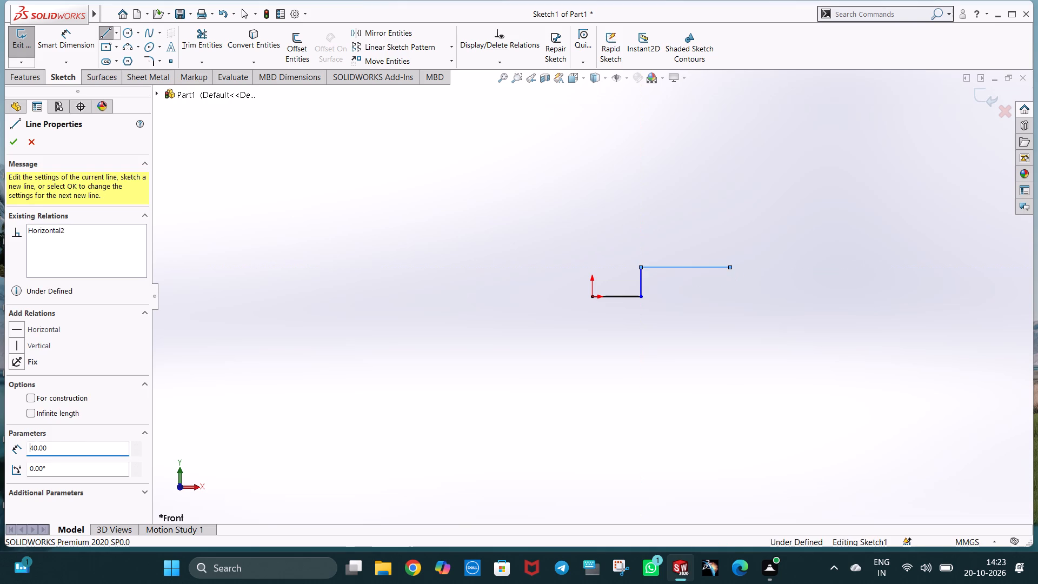
click(722, 336)
text(40)
key(Return)
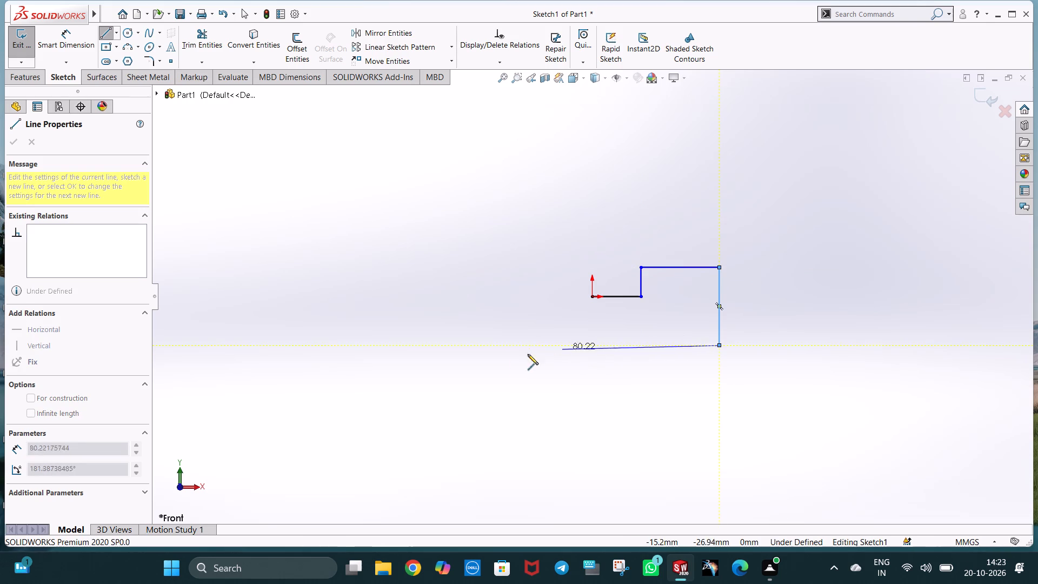
Draw the 130 mm base line to the left and a 40 mm vertical line up, level with the existing top edge.
click(470, 347)
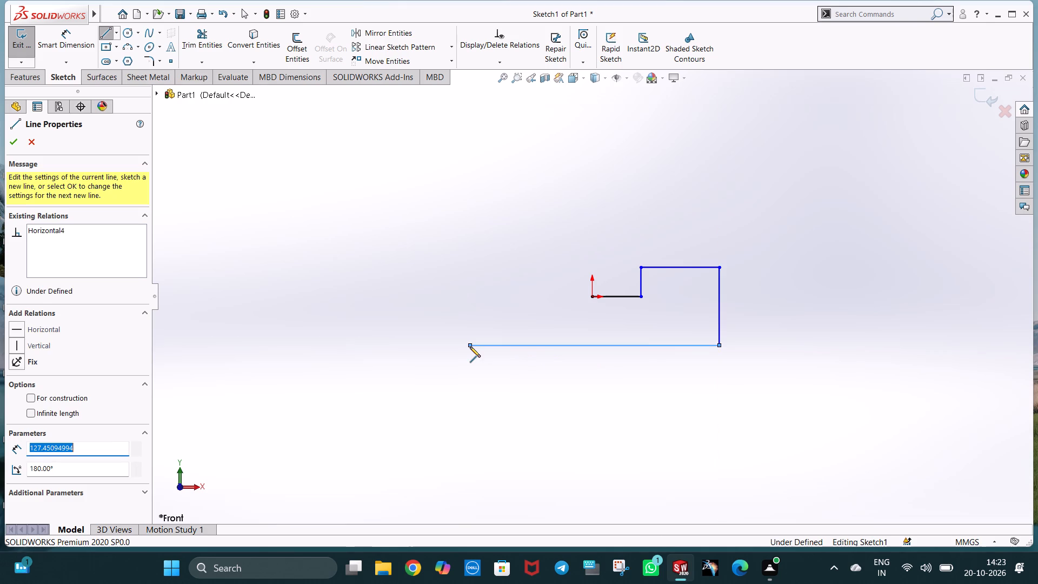
text(130)
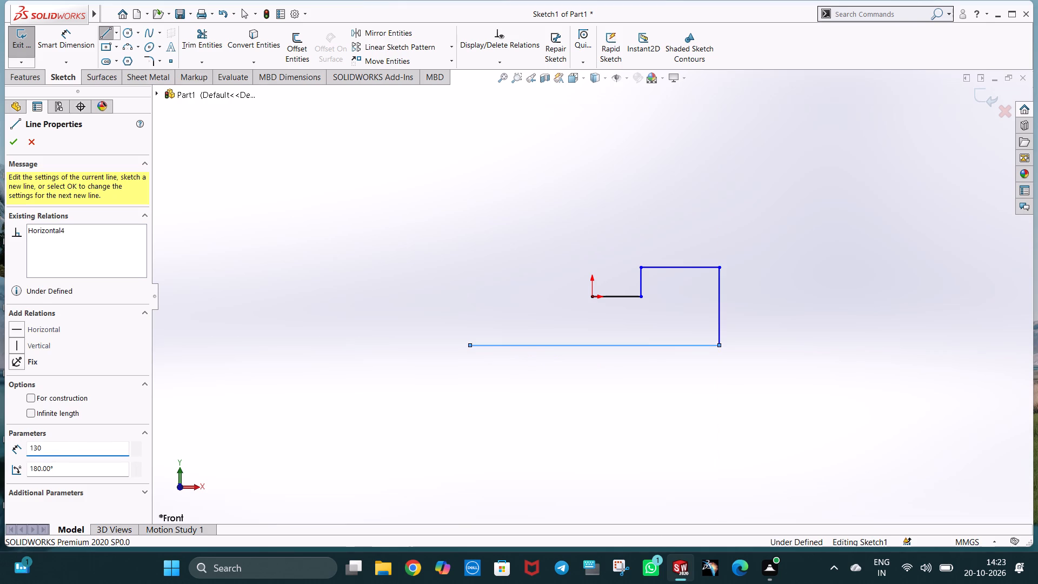
key(Return)
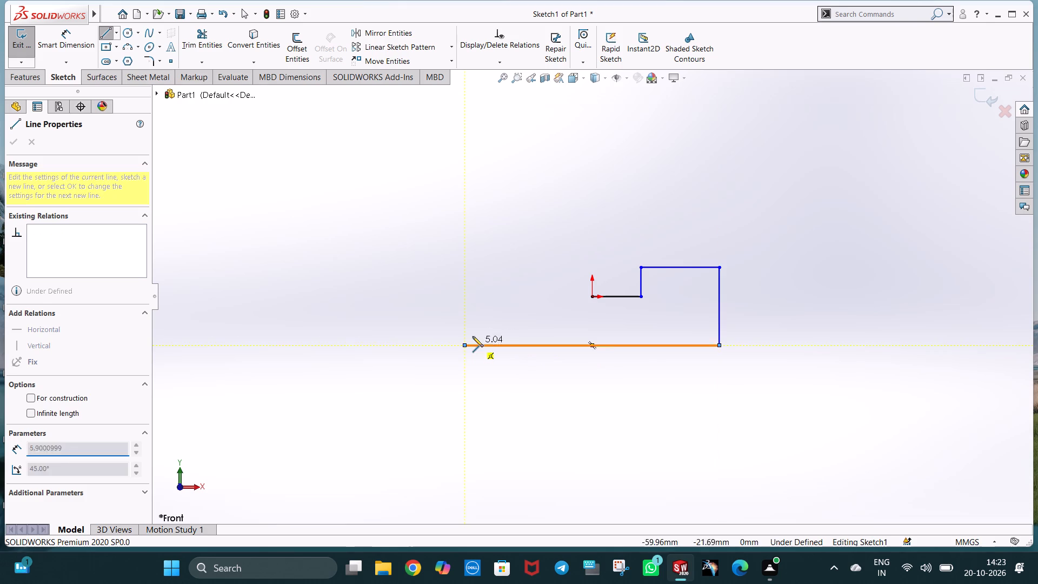
click(465, 266)
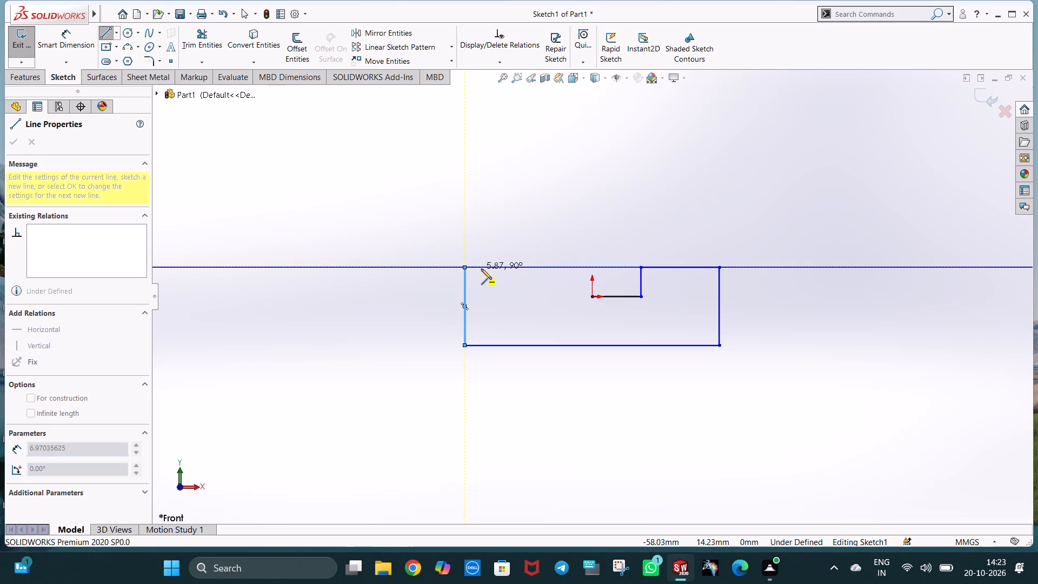
Draw the profile's left top edge horizontally to the right and set its length to 40 mm.
click(541, 266)
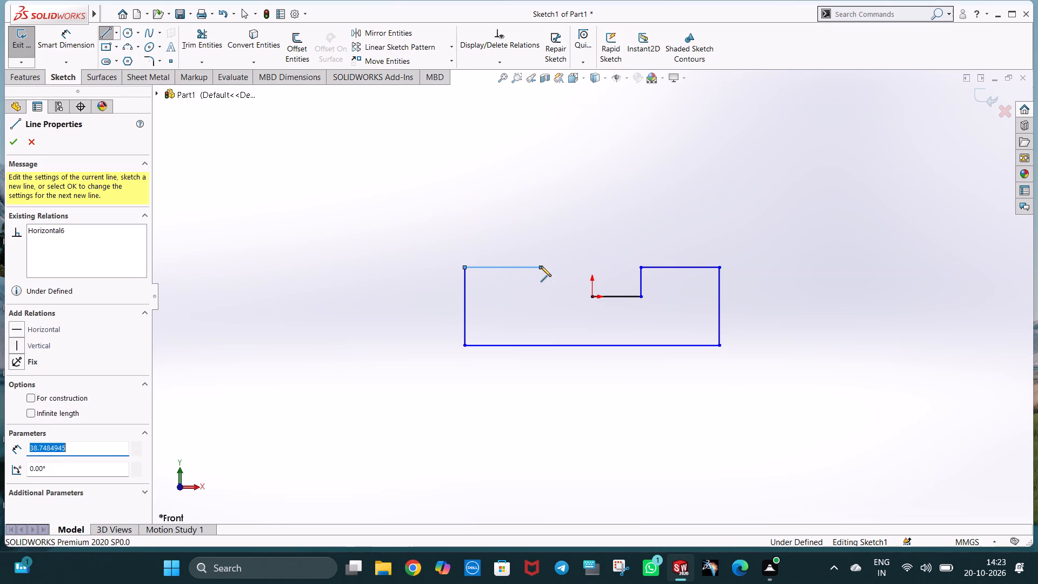
key(Escape)
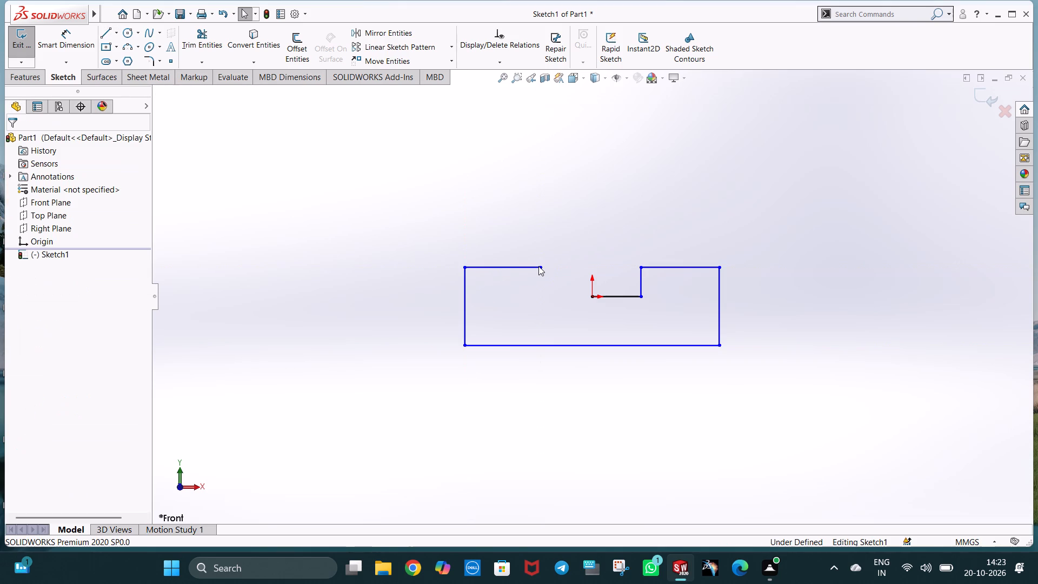
click(530, 267)
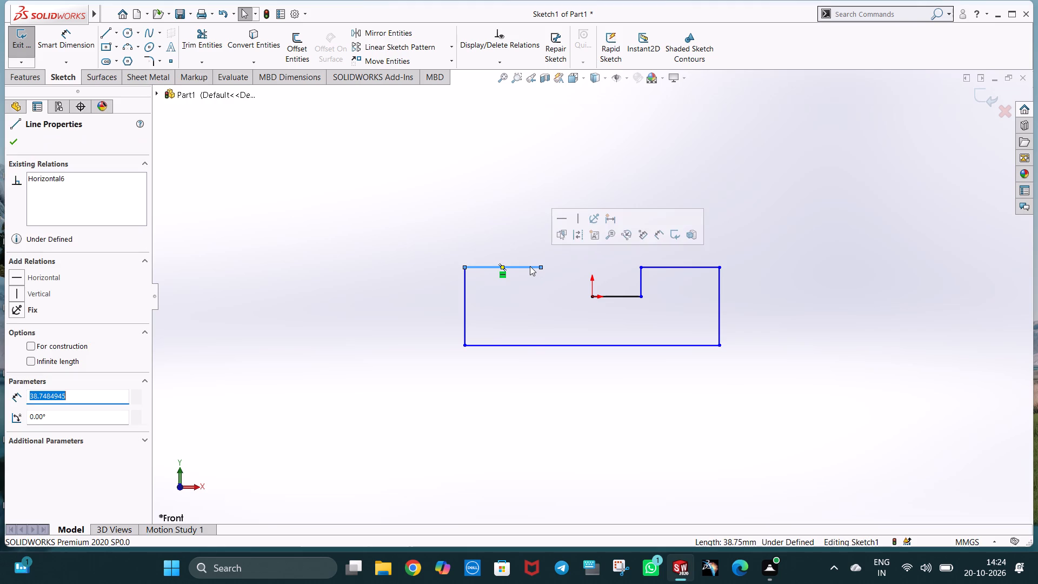
text(40)
key(Return)
click(480, 212)
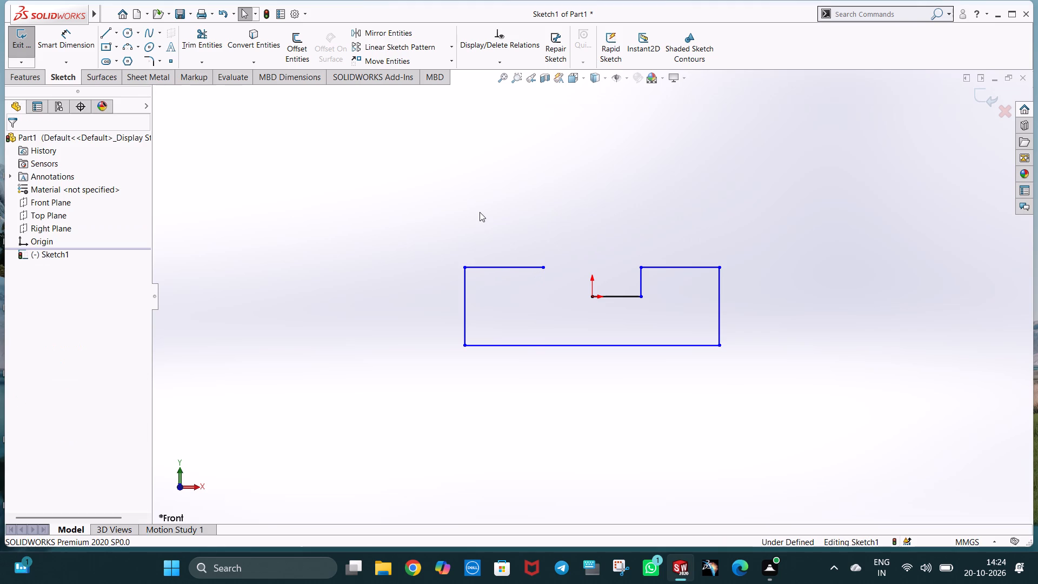
Close the profile with a 15 mm vertical line down from the left top edge and a 25 mm horizontal line to the origin.
click(108, 28)
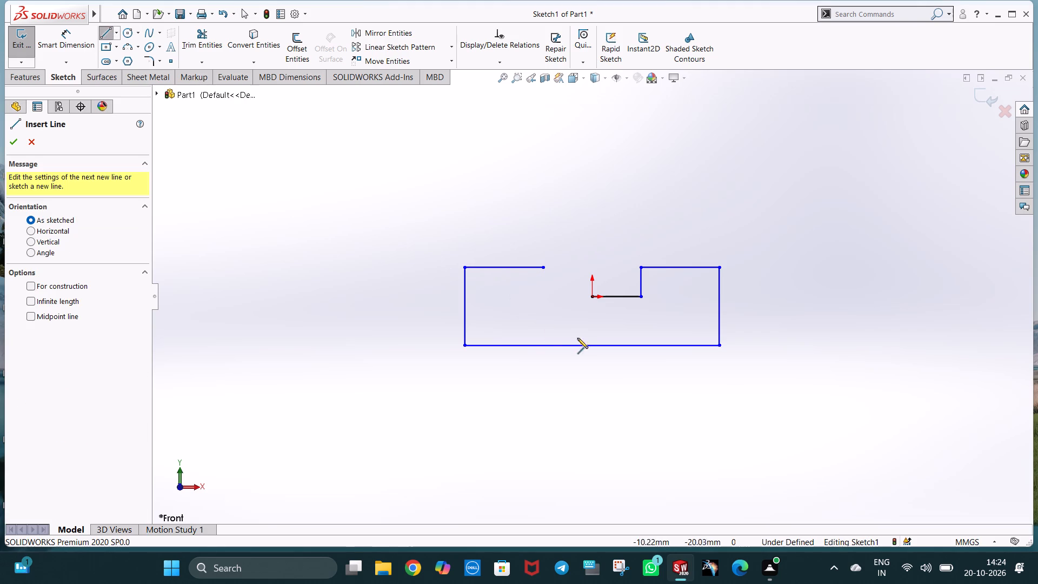
click(543, 268)
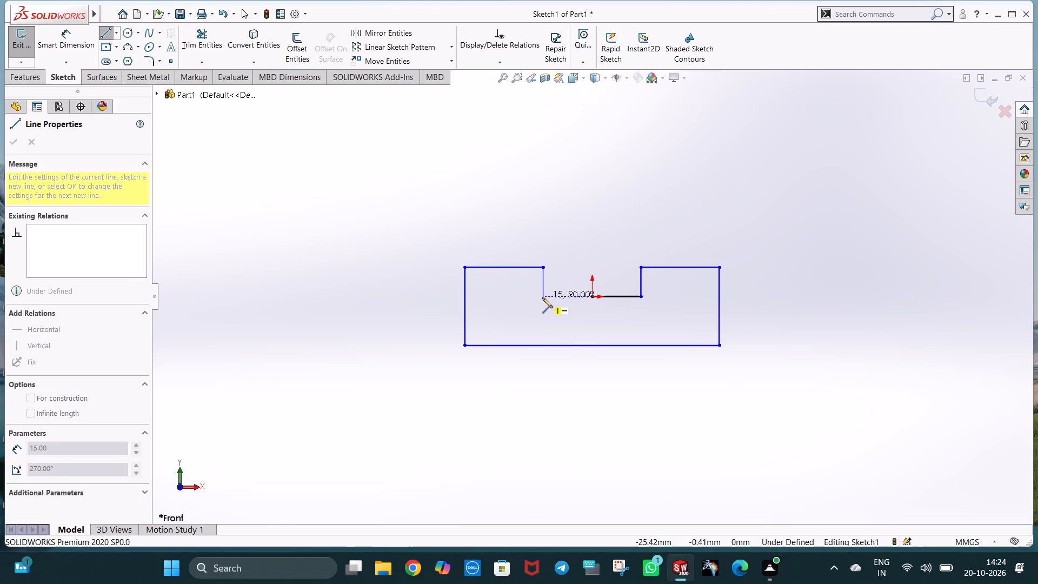
click(542, 297)
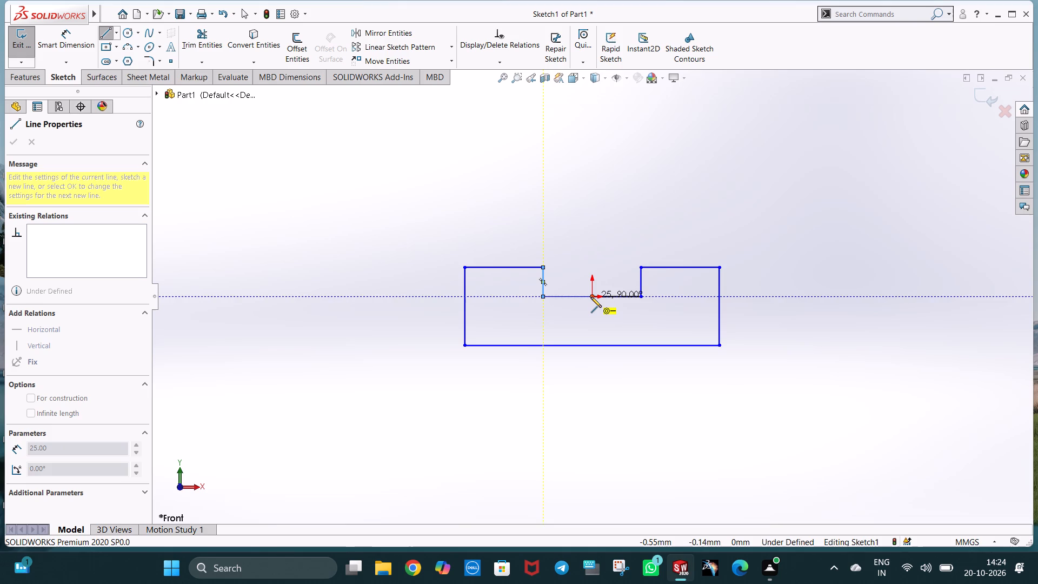
click(592, 296)
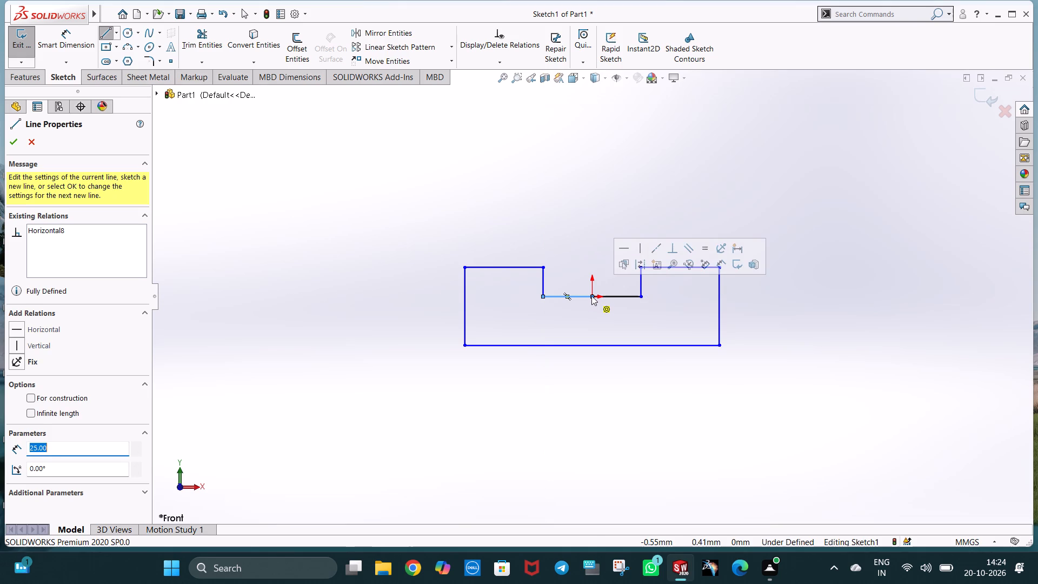
key(Escape)
key(Escape)
click(350, 241)
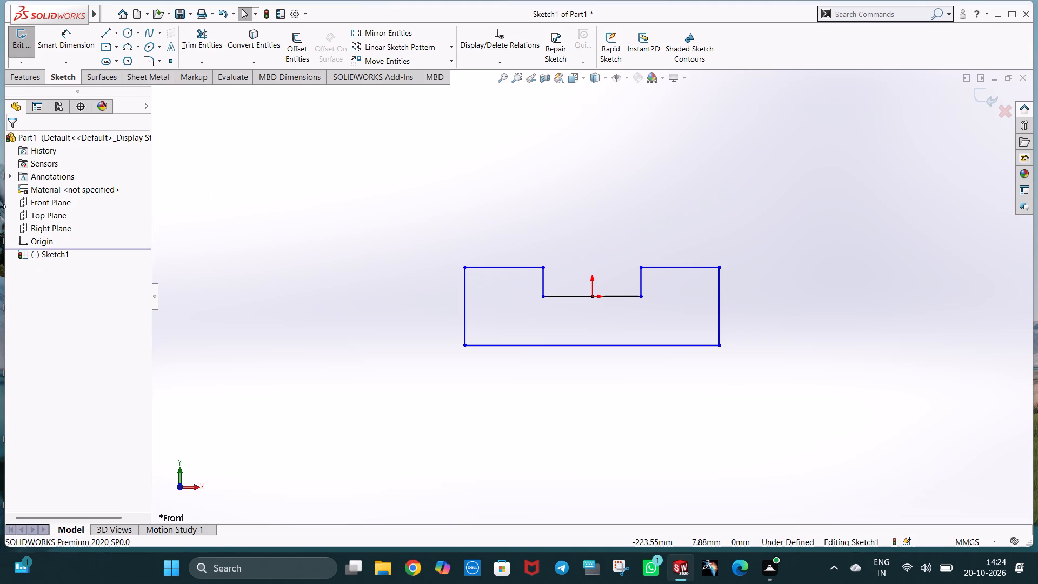
Dimension the left half of the notch floor above the profile and the full base edge below it.
click(57, 42)
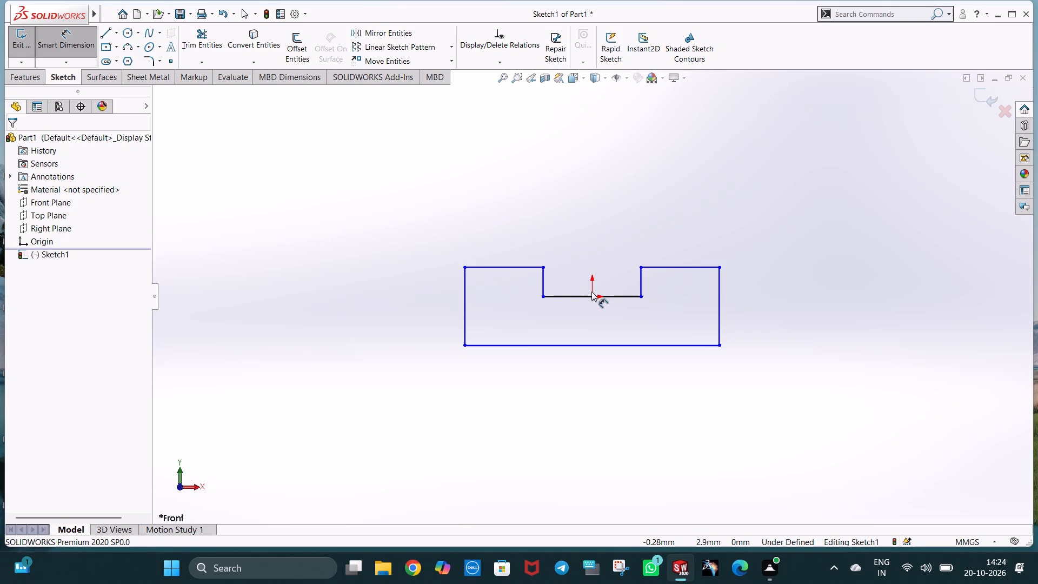
click(576, 295)
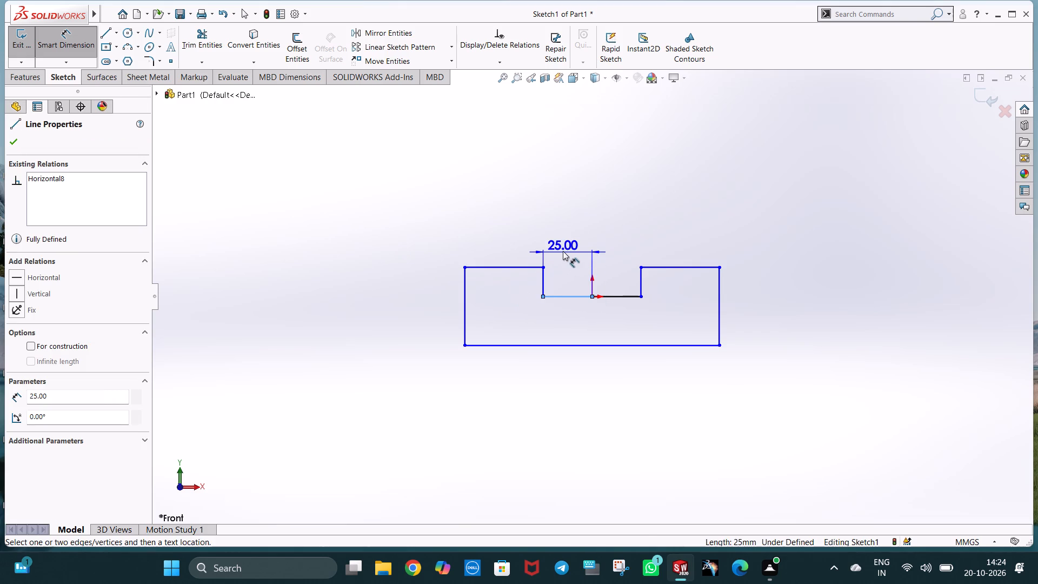
click(563, 246)
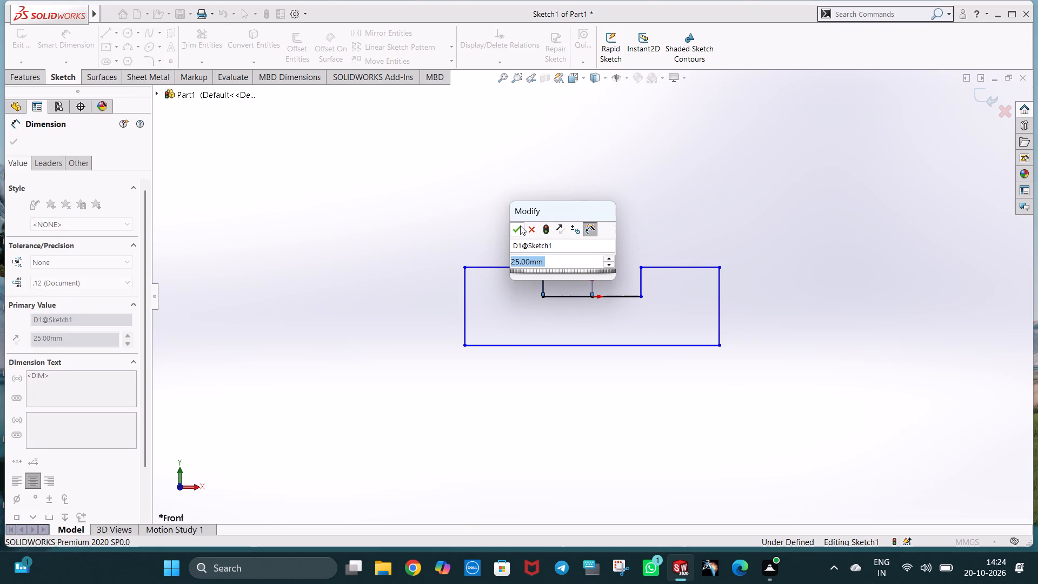
click(520, 225)
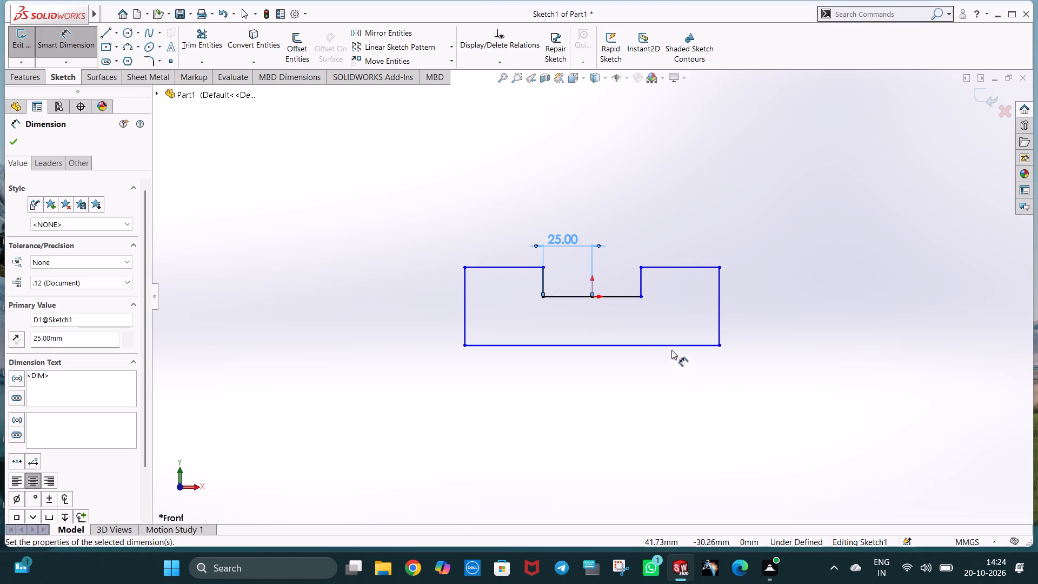
click(671, 348)
click(582, 374)
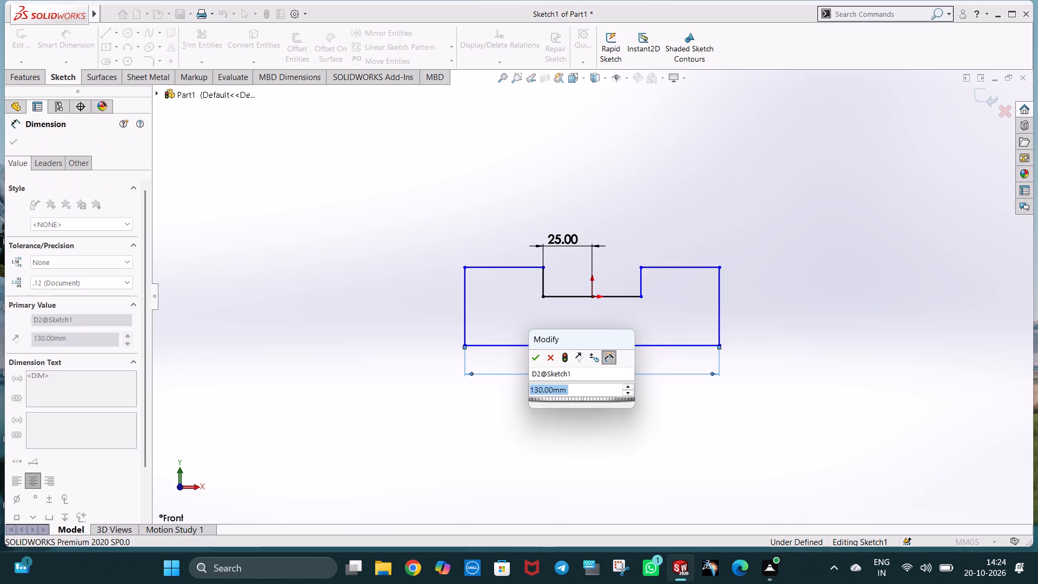
click(535, 359)
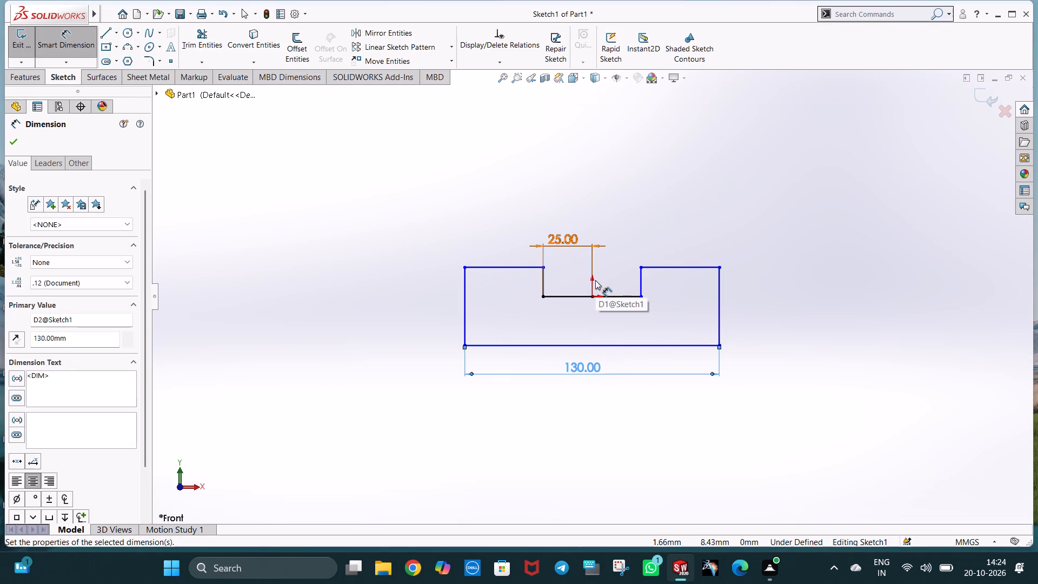
drag(598, 281, 629, 260)
click(629, 260)
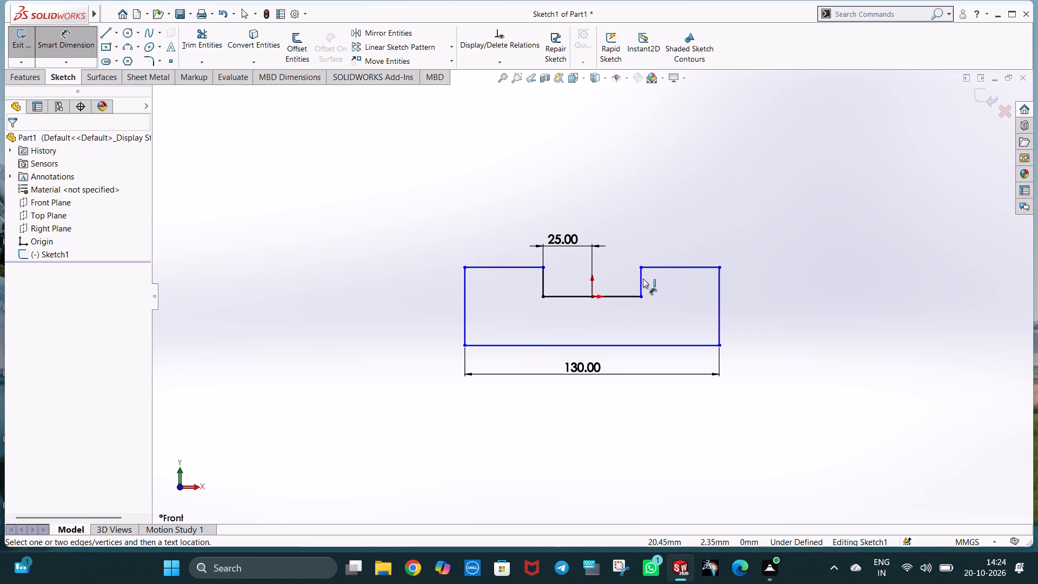
Dimension the profile's right top edge and right side height, placing both dimensions outside the profile.
click(658, 265)
click(662, 244)
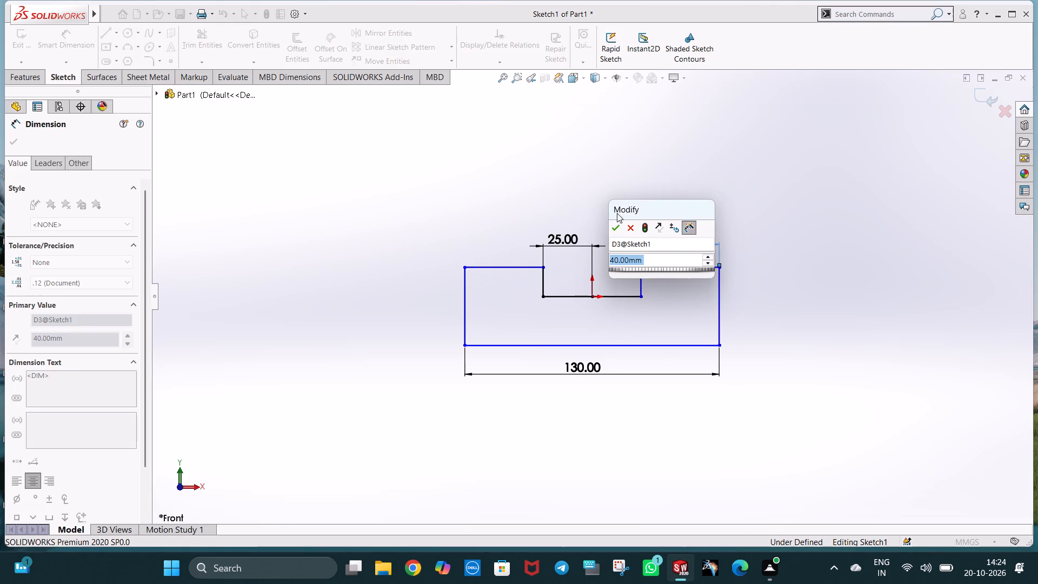
click(616, 229)
click(691, 165)
drag(661, 236, 677, 235)
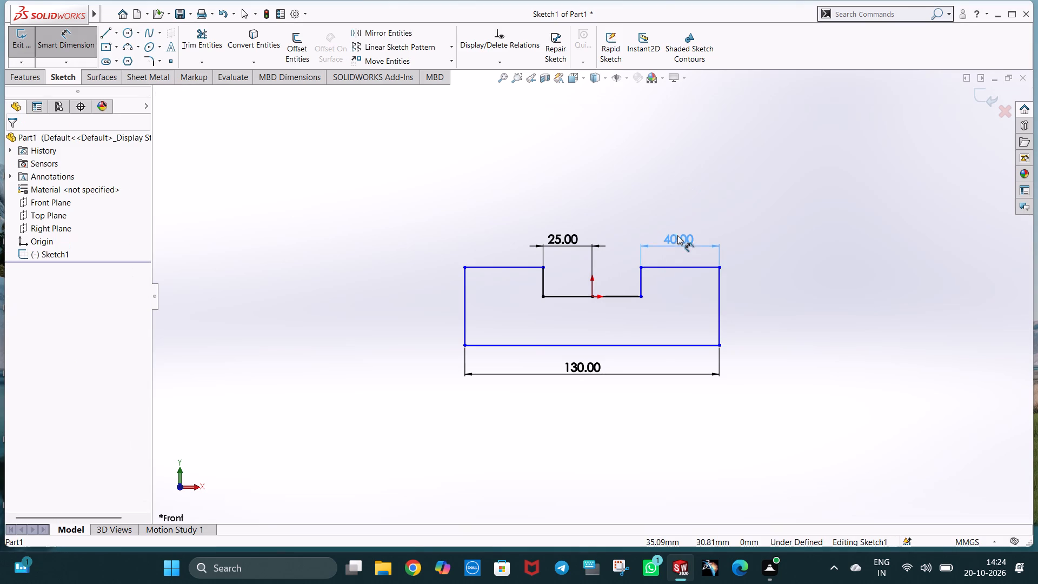
drag(677, 235, 677, 235)
click(811, 227)
click(719, 301)
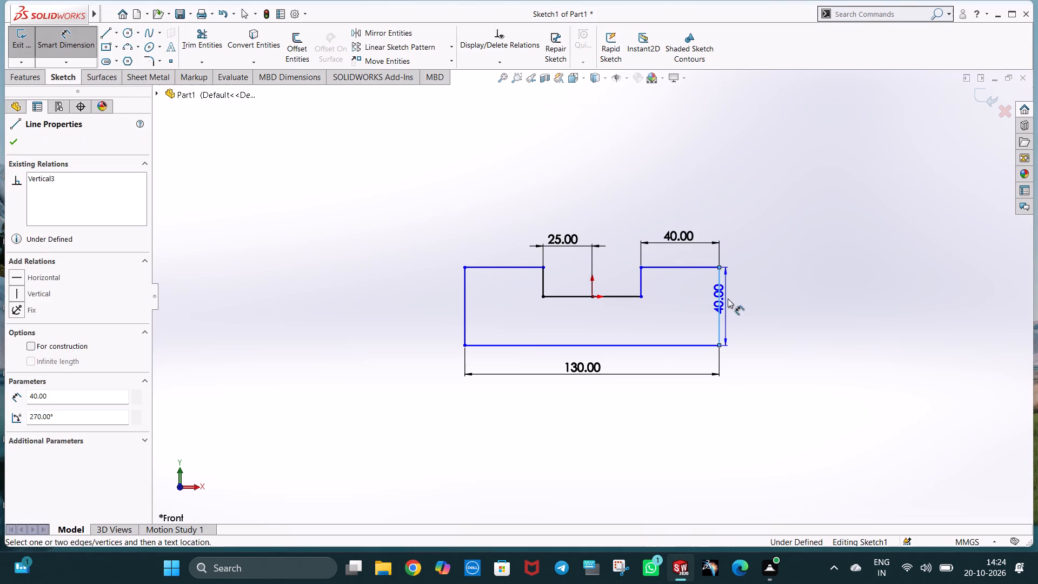
click(744, 300)
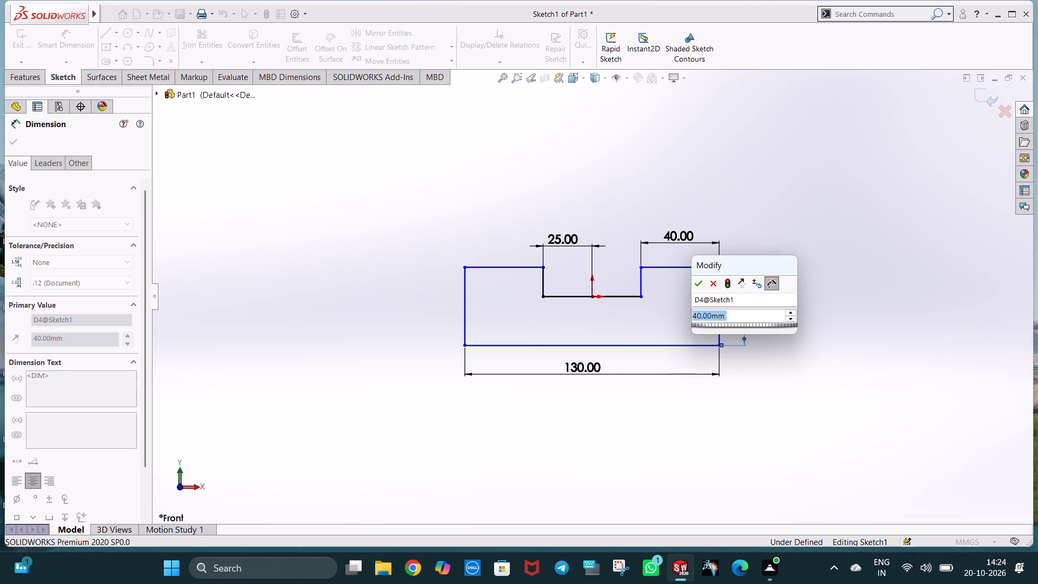
click(703, 283)
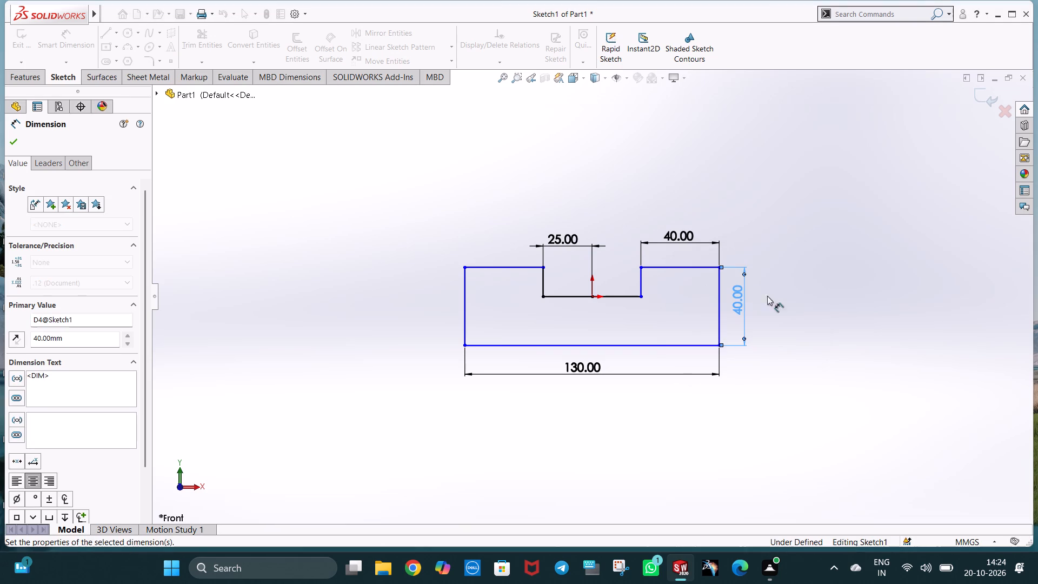
click(842, 303)
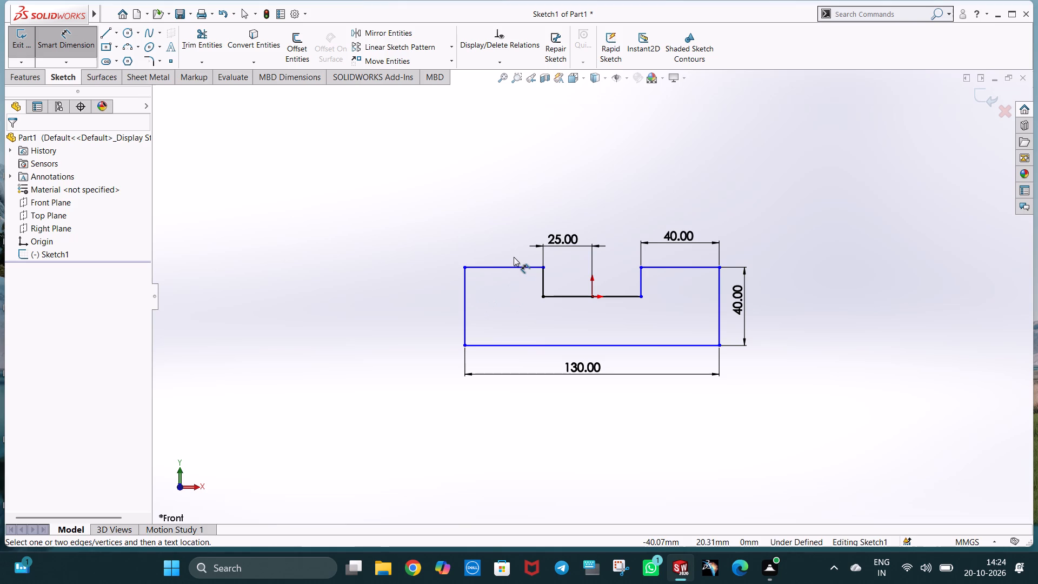
Dimension the profile's left top edge, placing the dimension inside the profile.
click(525, 265)
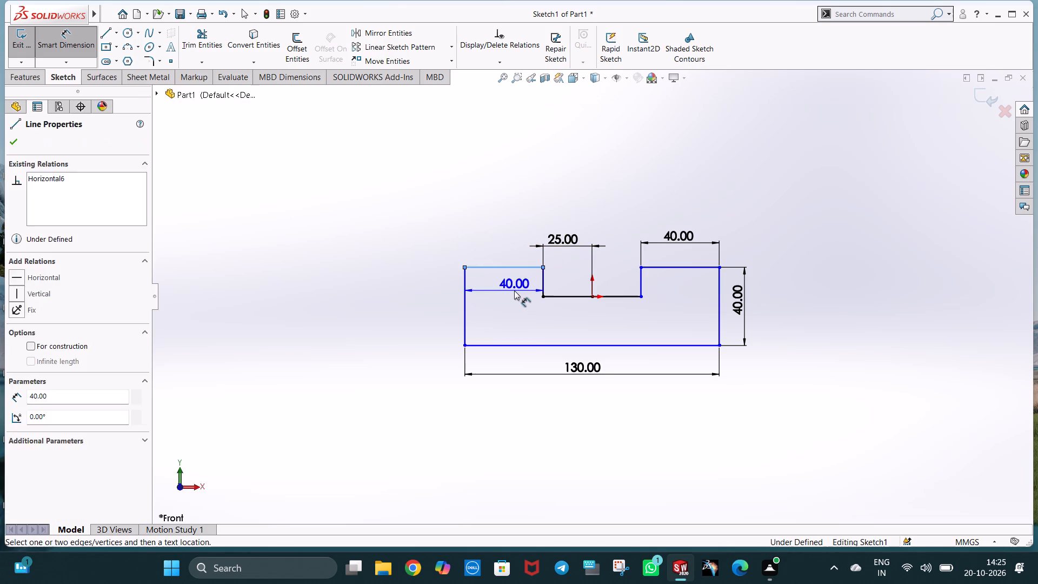
click(514, 290)
click(470, 274)
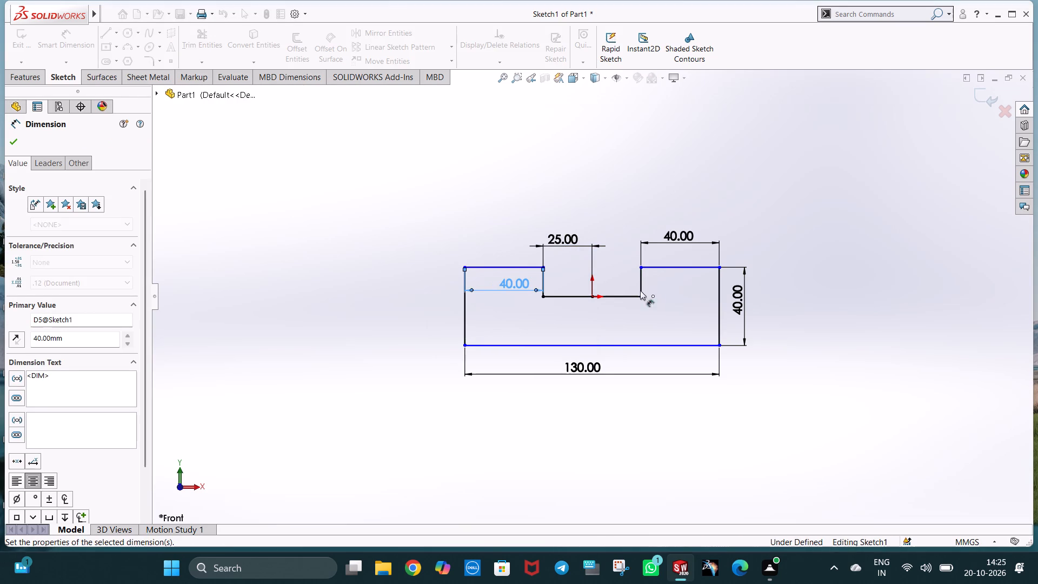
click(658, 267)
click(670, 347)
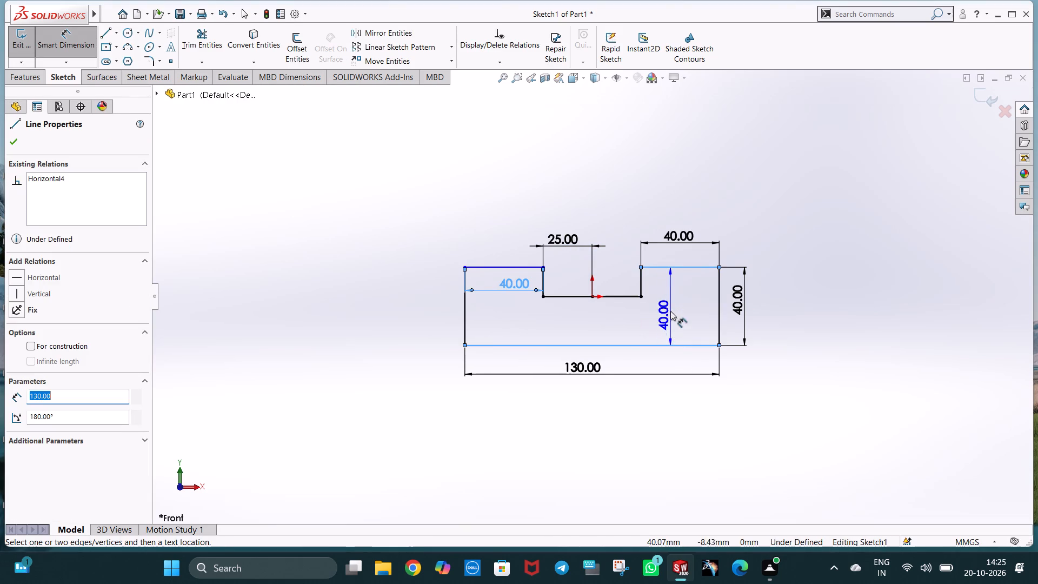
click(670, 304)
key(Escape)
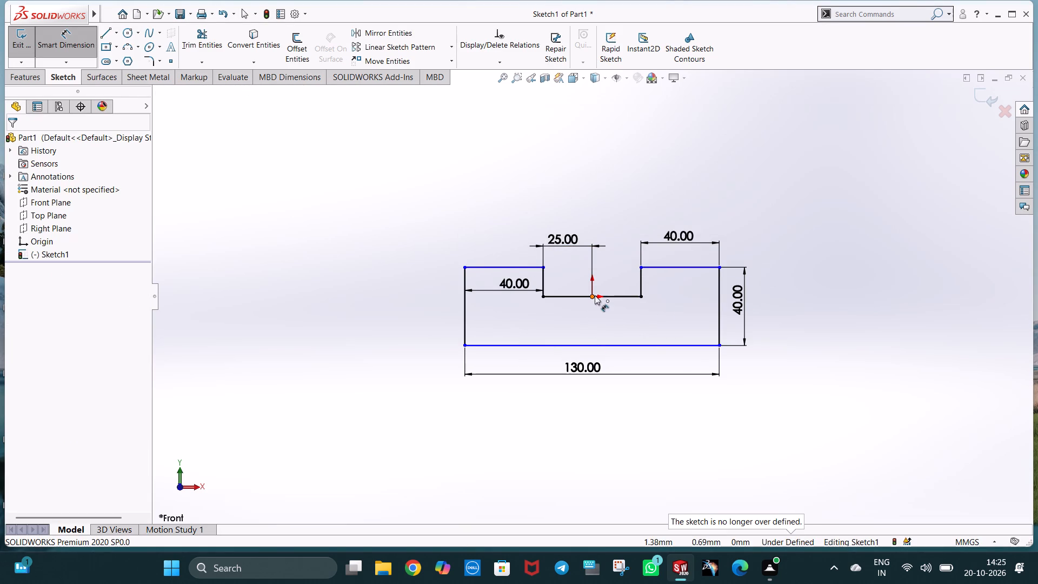
Dimension the vertical distance from the origin to the profile's base edge, placing it inside the profile.
click(593, 297)
click(611, 346)
click(601, 314)
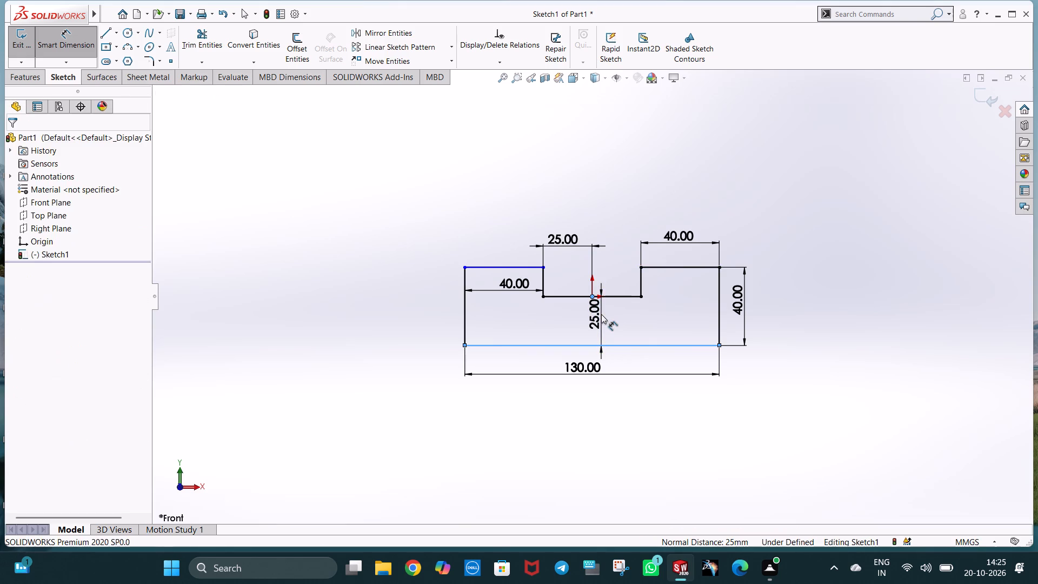
click(552, 298)
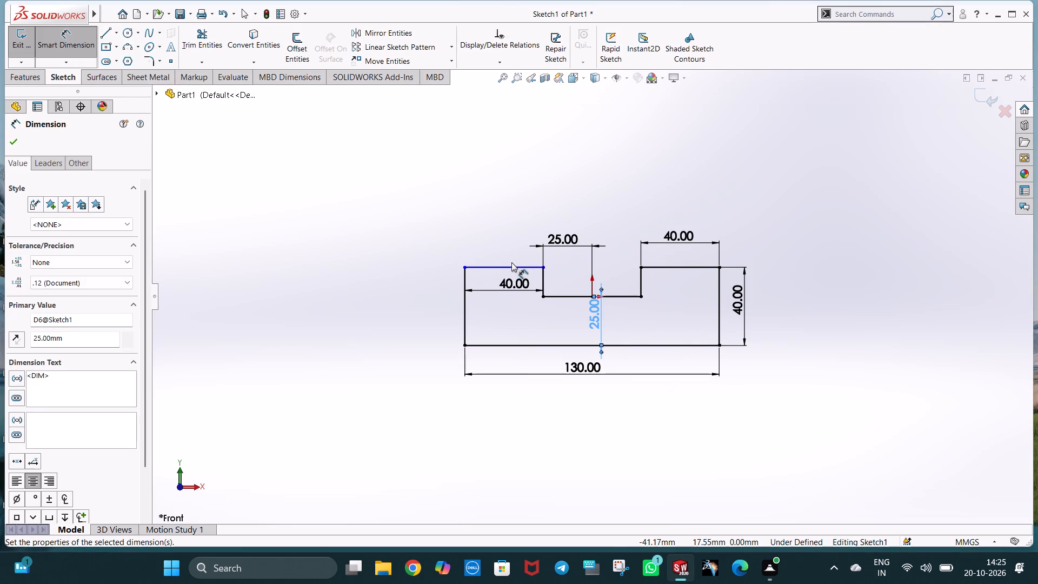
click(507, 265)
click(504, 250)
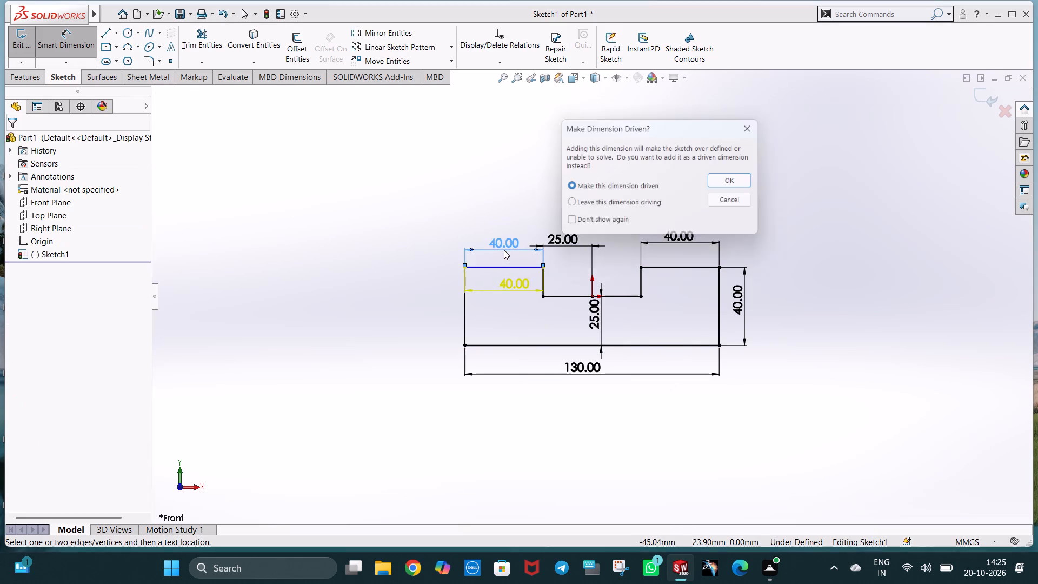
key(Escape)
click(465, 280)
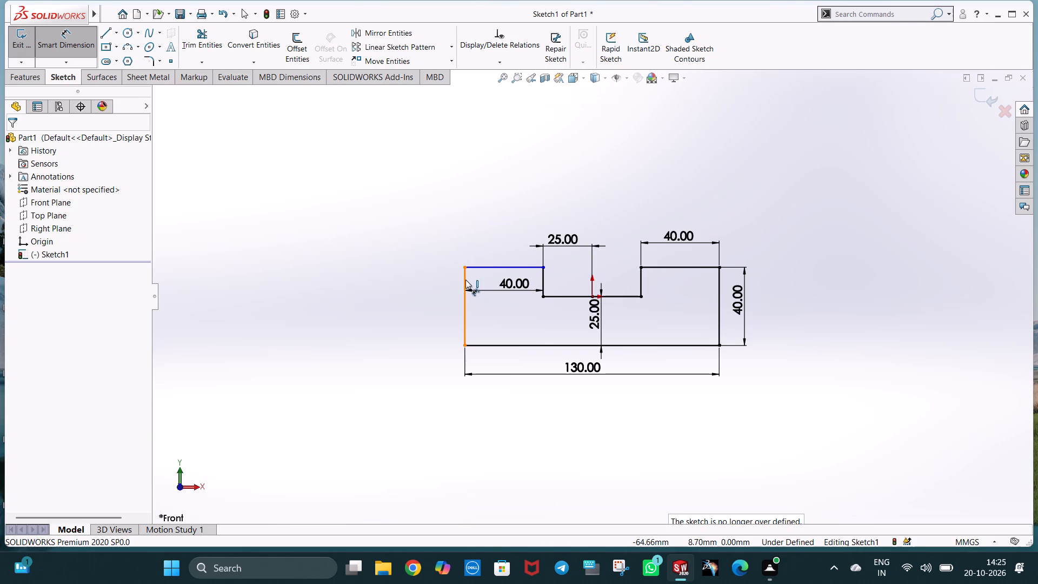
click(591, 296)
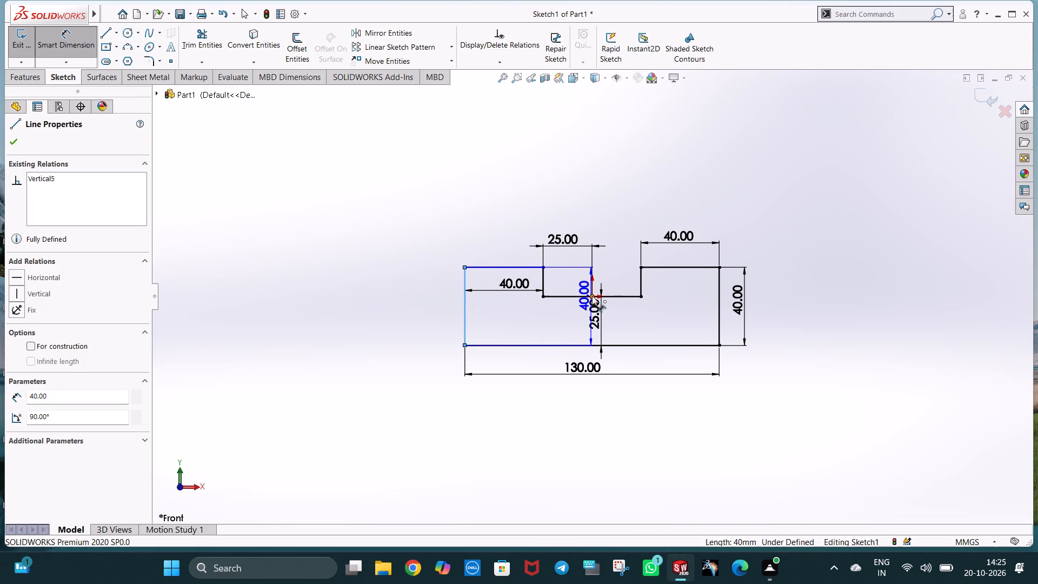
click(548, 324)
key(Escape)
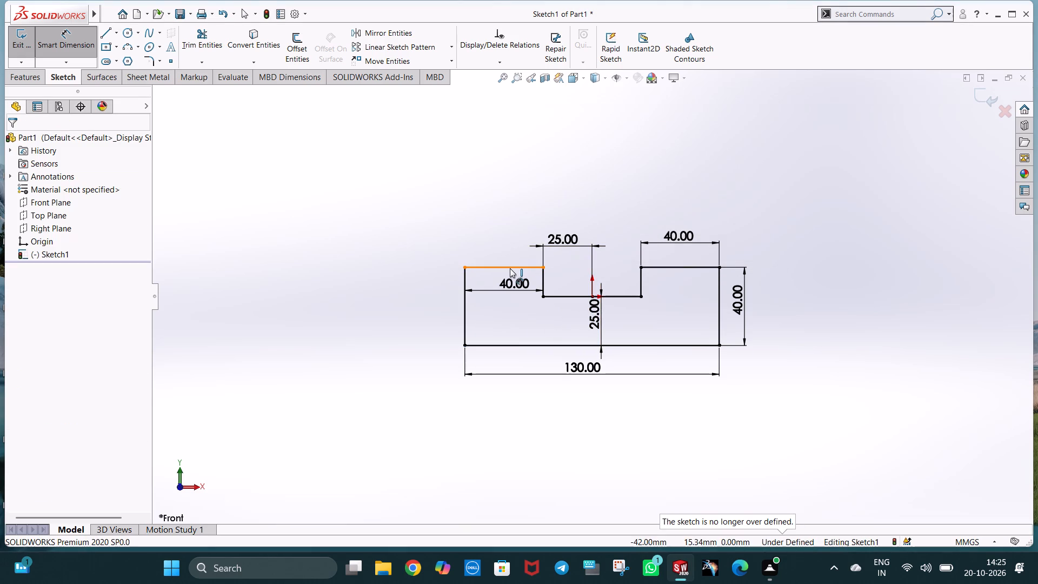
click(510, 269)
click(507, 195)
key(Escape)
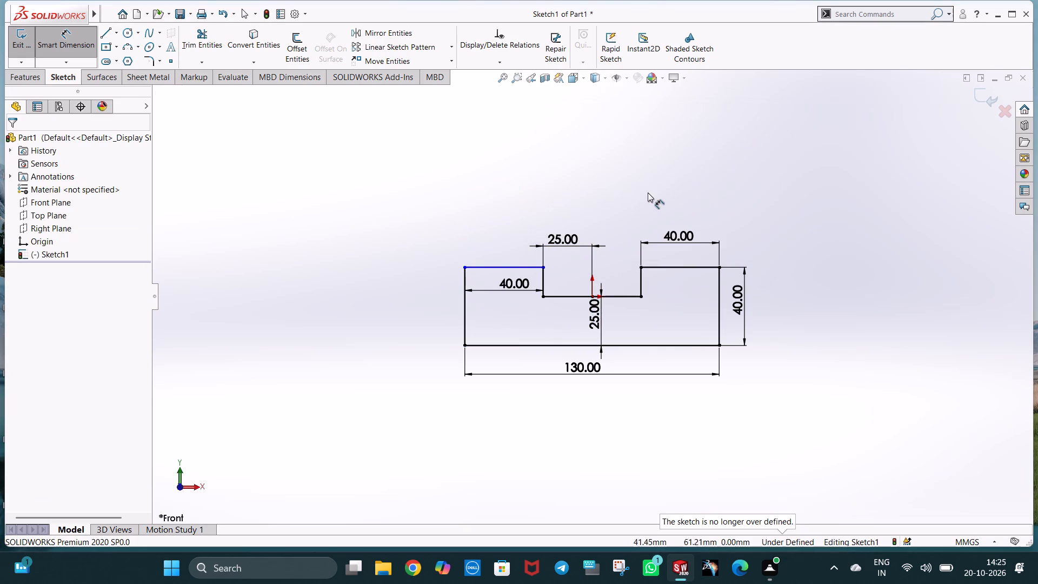
Reposition the left top edge's length dimension slightly lower inside the profile and finish dimensioning.
drag(517, 284, 516, 295)
drag(511, 291, 504, 284)
click(498, 281)
click(532, 217)
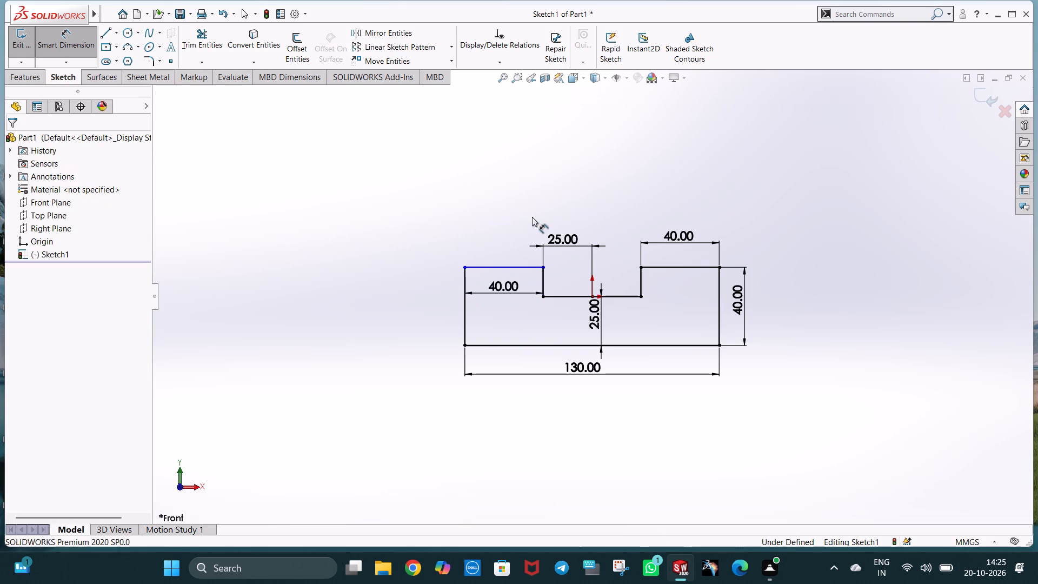
key(Escape)
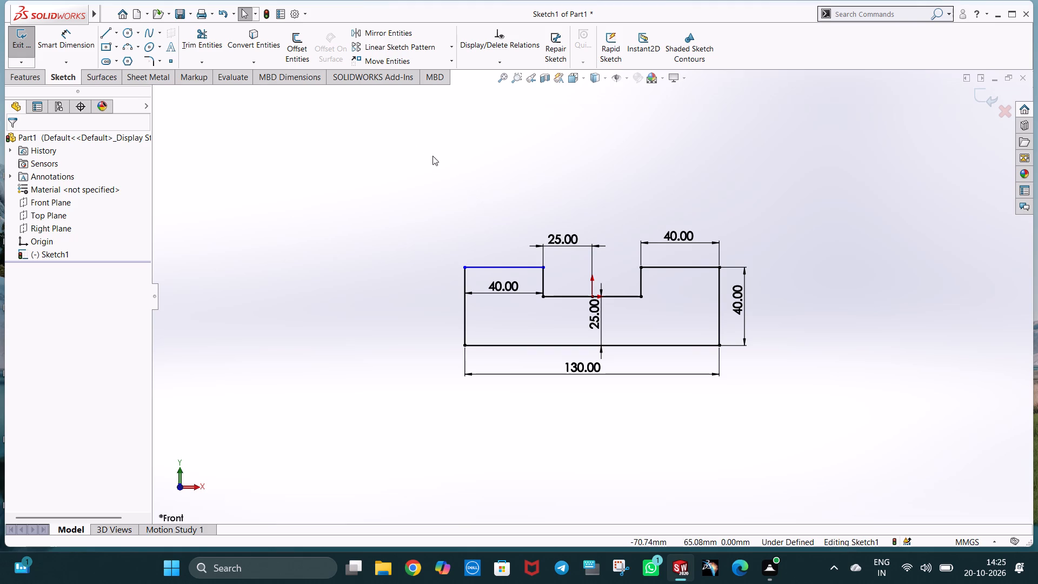
key(Escape)
key(Escape)
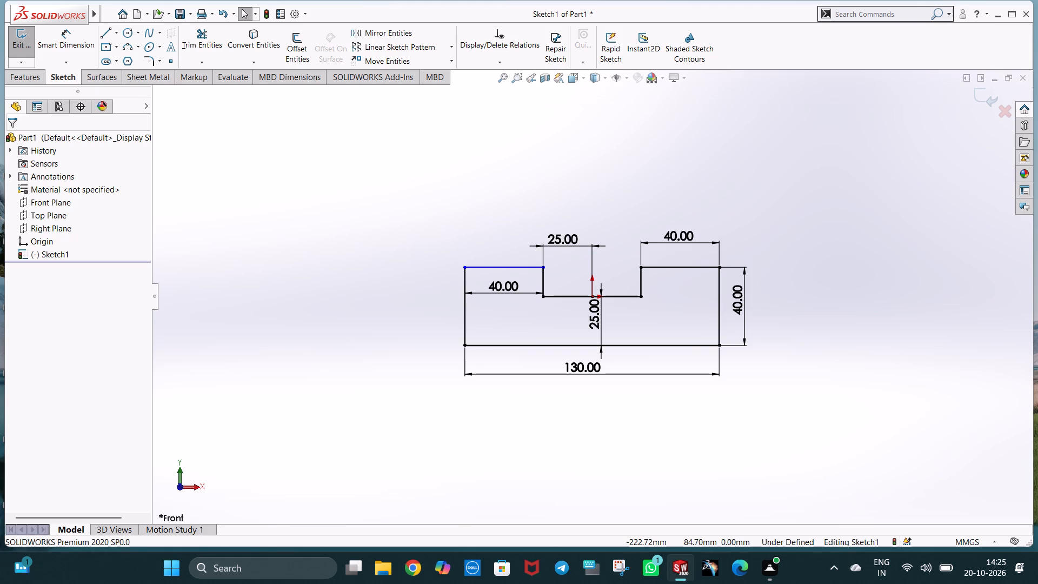
key(Escape)
click(359, 178)
Add a Fix relation to the profile's left top edge.
click(522, 269)
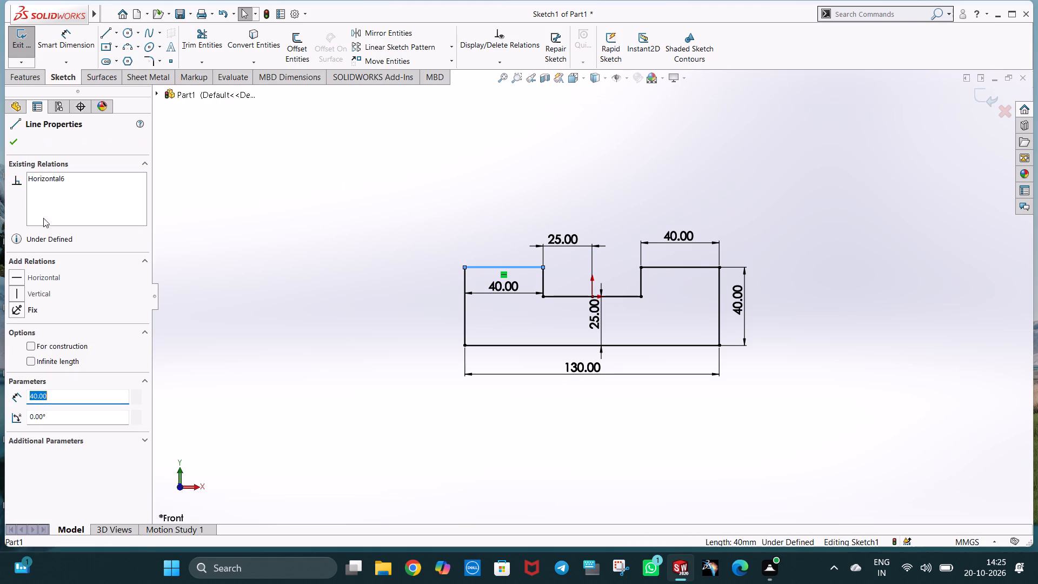
click(25, 307)
click(408, 163)
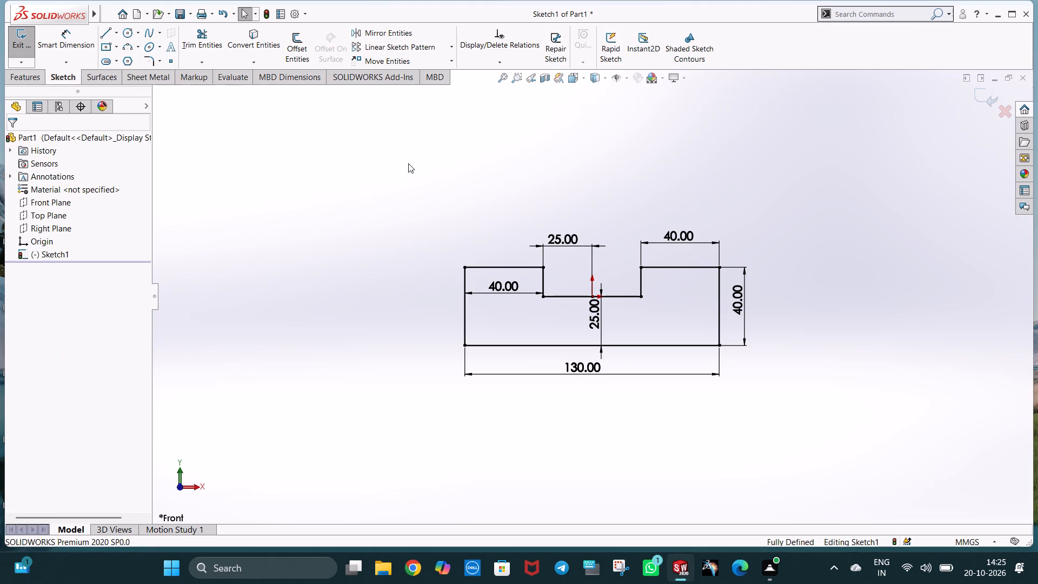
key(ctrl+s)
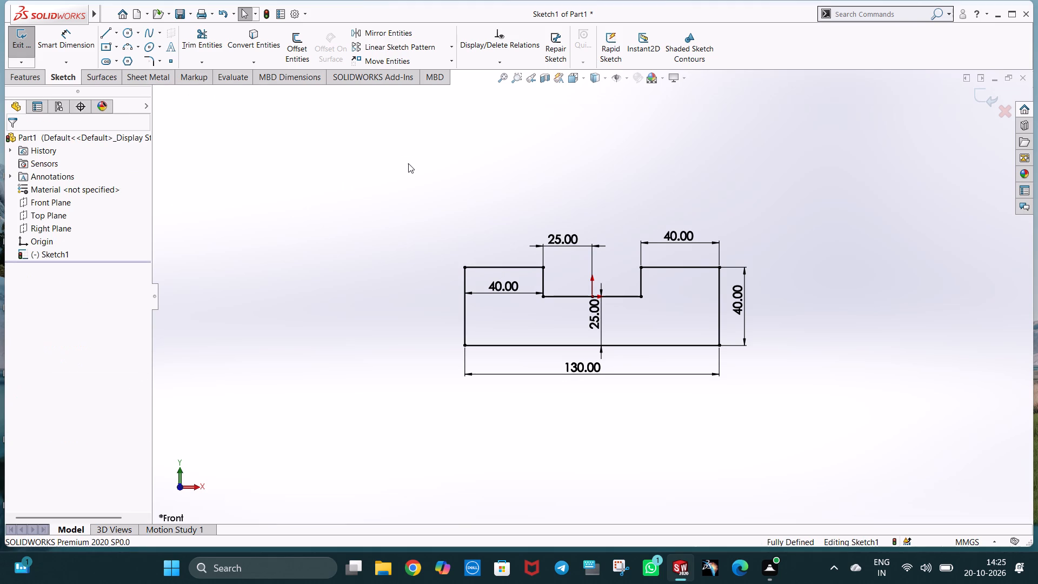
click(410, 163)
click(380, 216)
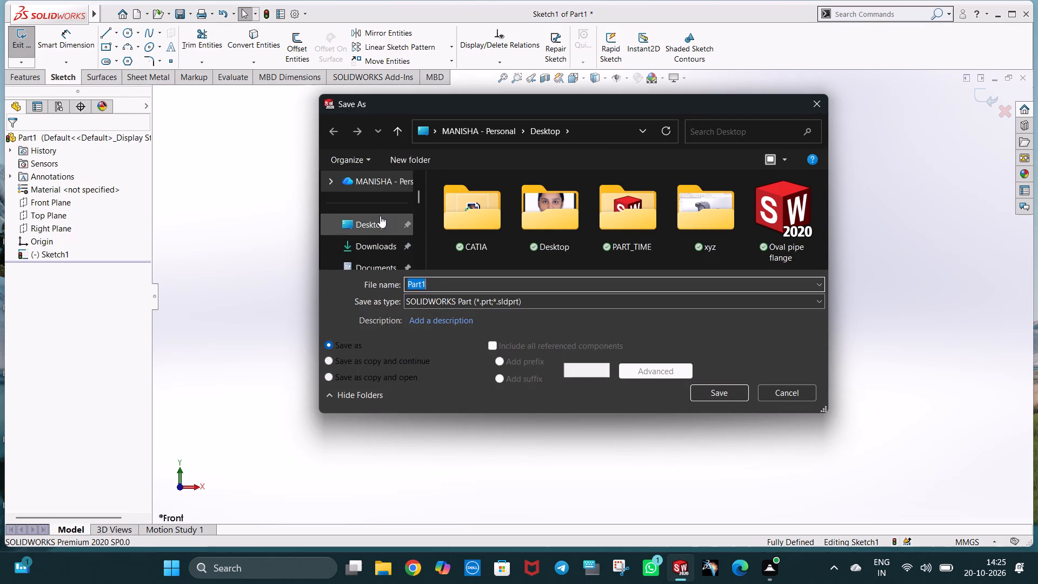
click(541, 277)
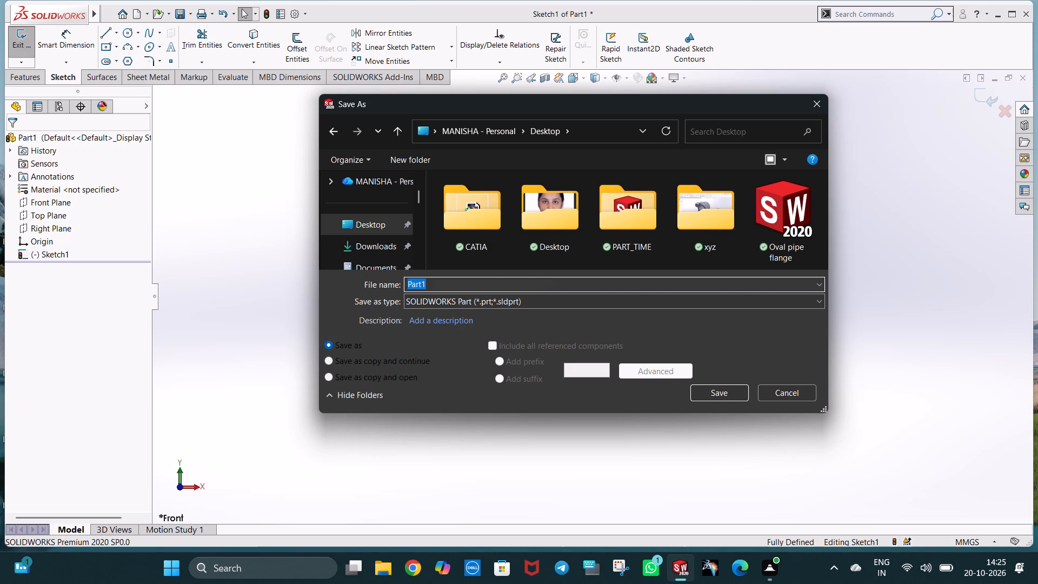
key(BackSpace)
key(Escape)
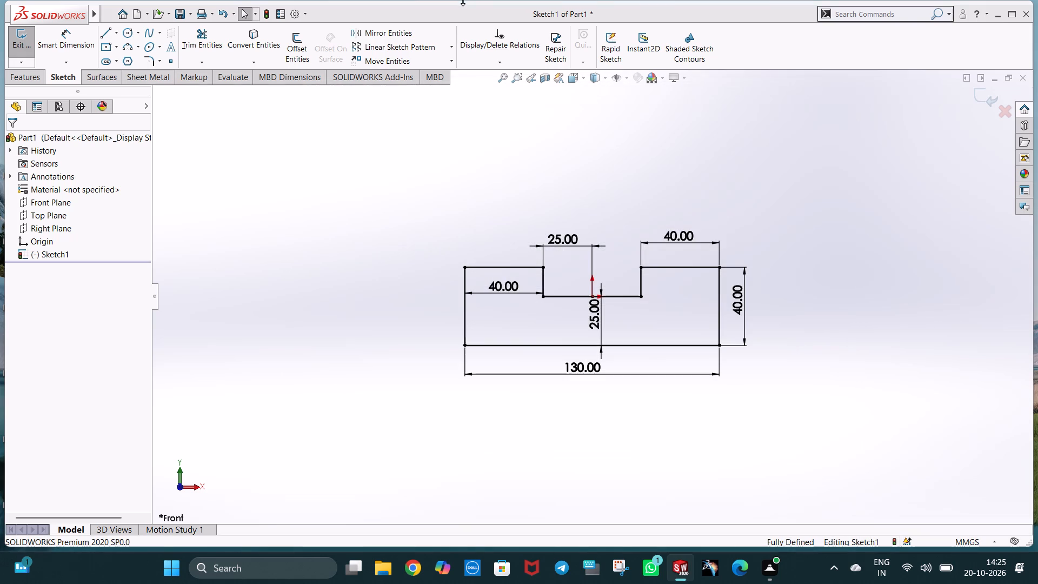
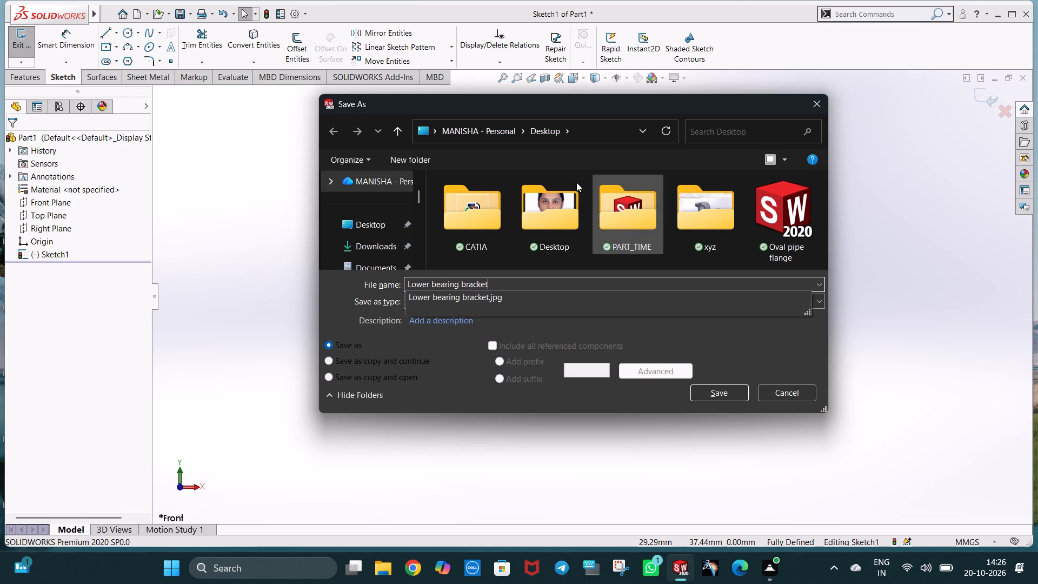
Save the part to the Desktop as Lower bearing bracket in SOLIDWORKS Part format.
click(361, 226)
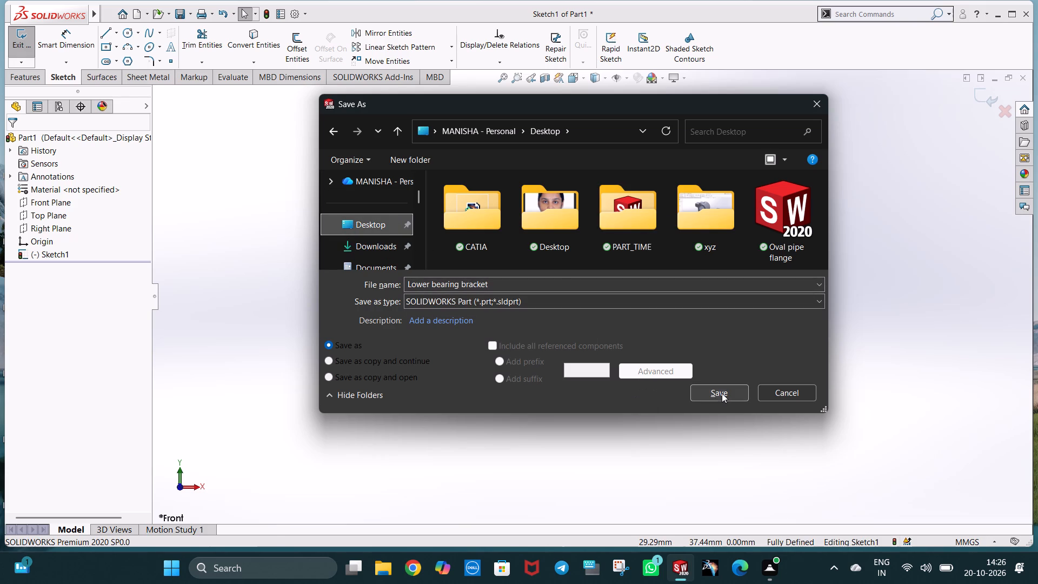
click(722, 394)
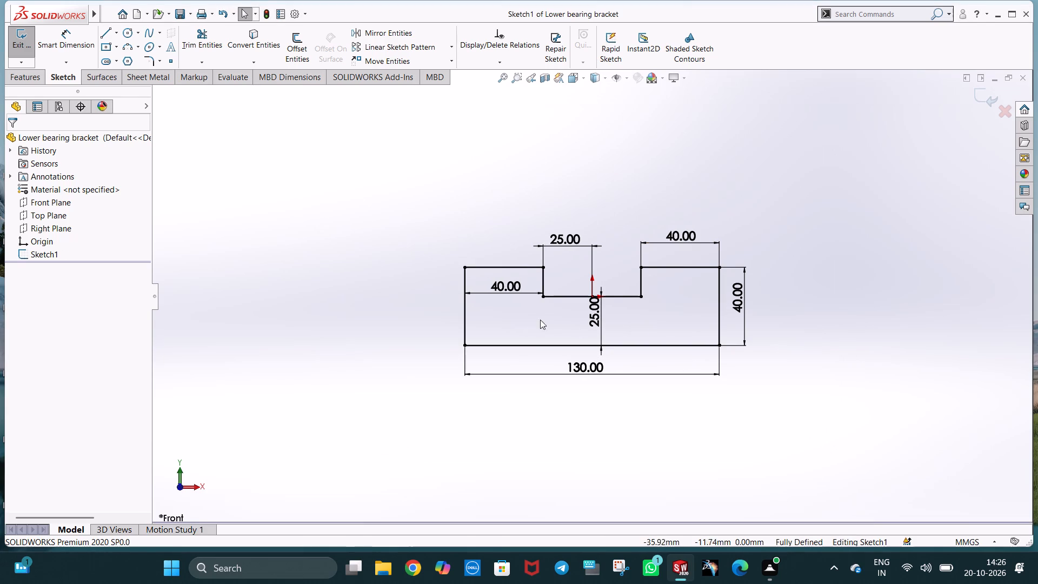
Set up a Boss-Extrude of the notched profile with the Mid Plane end condition.
click(18, 81)
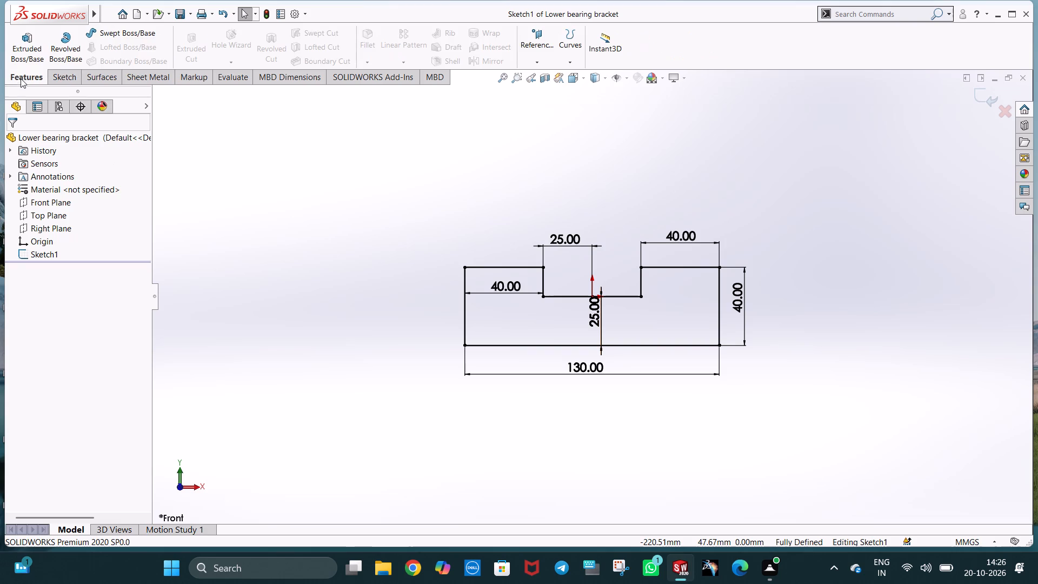
click(32, 60)
middle_drag(565, 331, 563, 336)
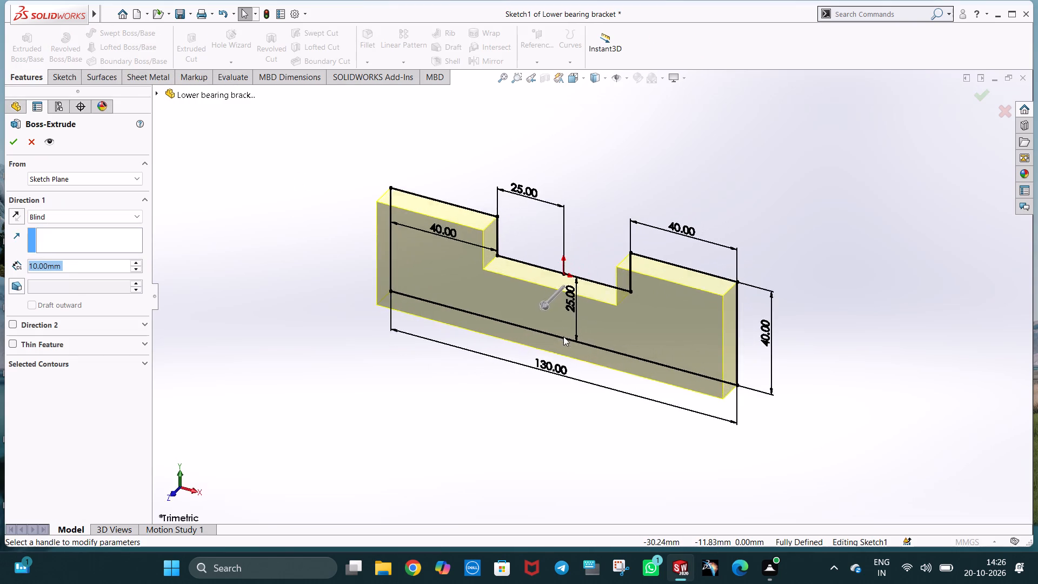
middle_drag(563, 336, 540, 356)
click(96, 217)
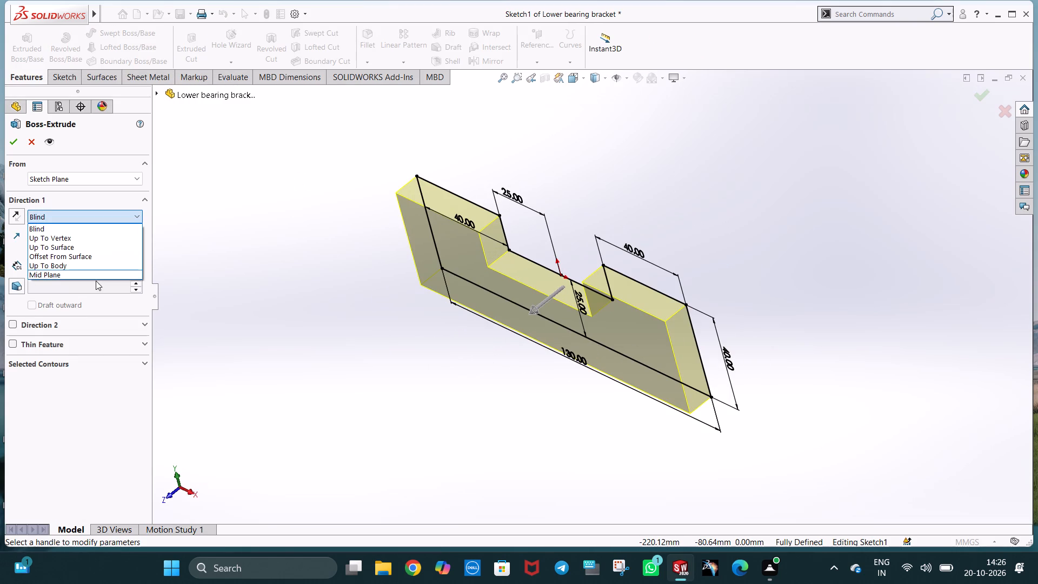
click(96, 275)
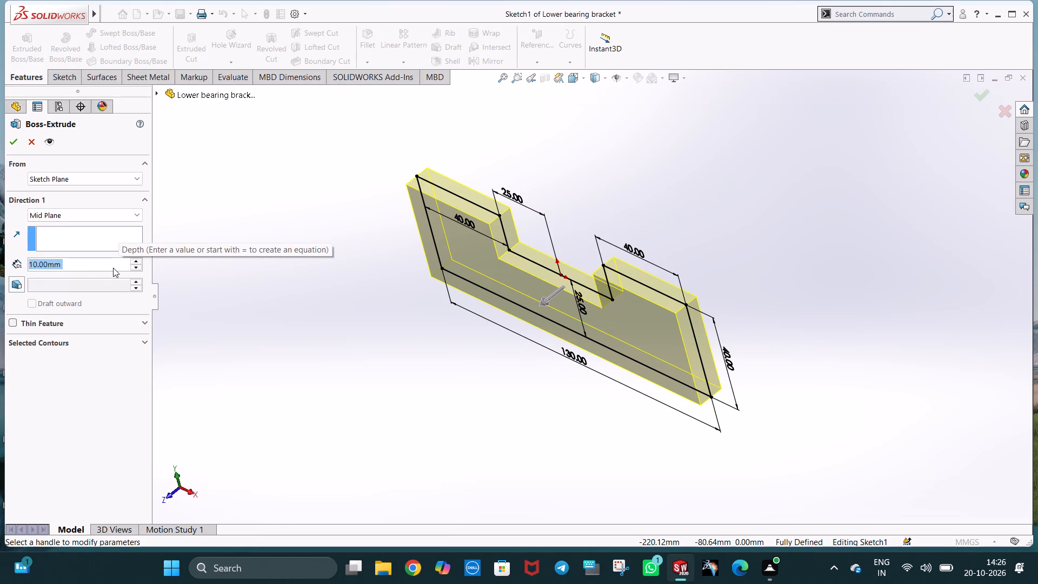
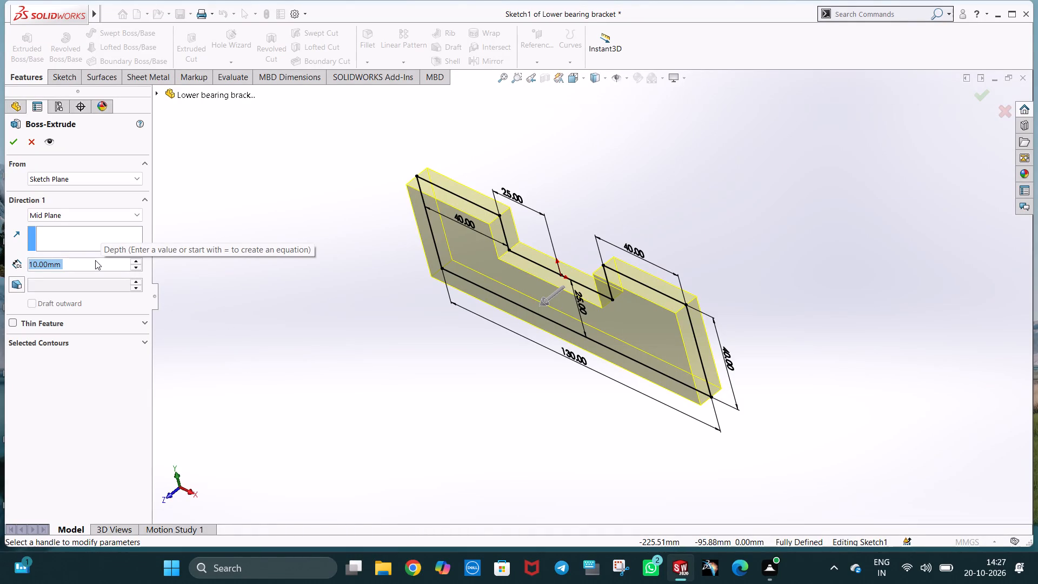
Set the Mid Plane extrusion depth of the notched profile to 90 mm and finish the boss.
text(90)
key(Return)
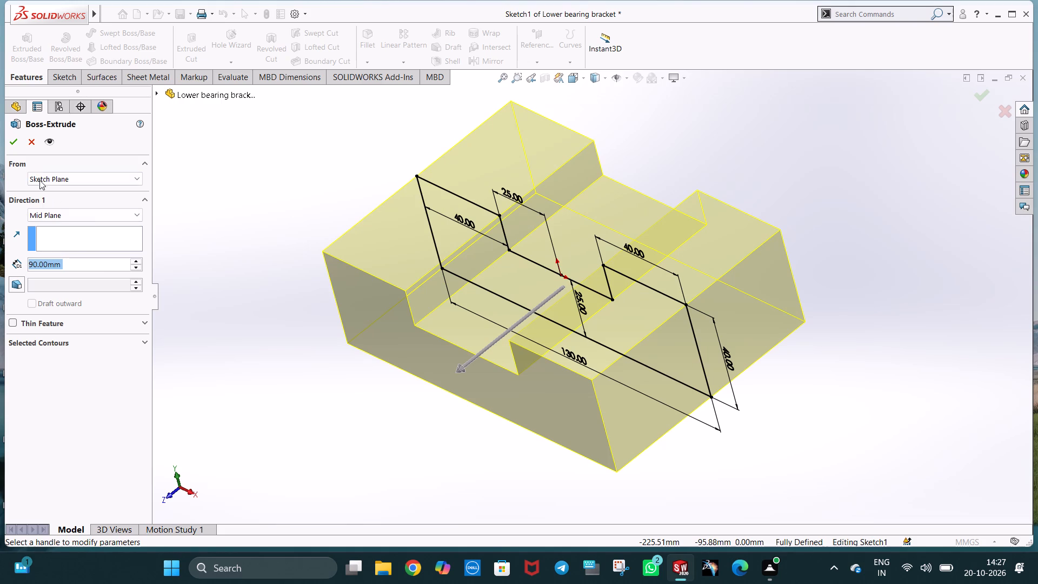
click(10, 137)
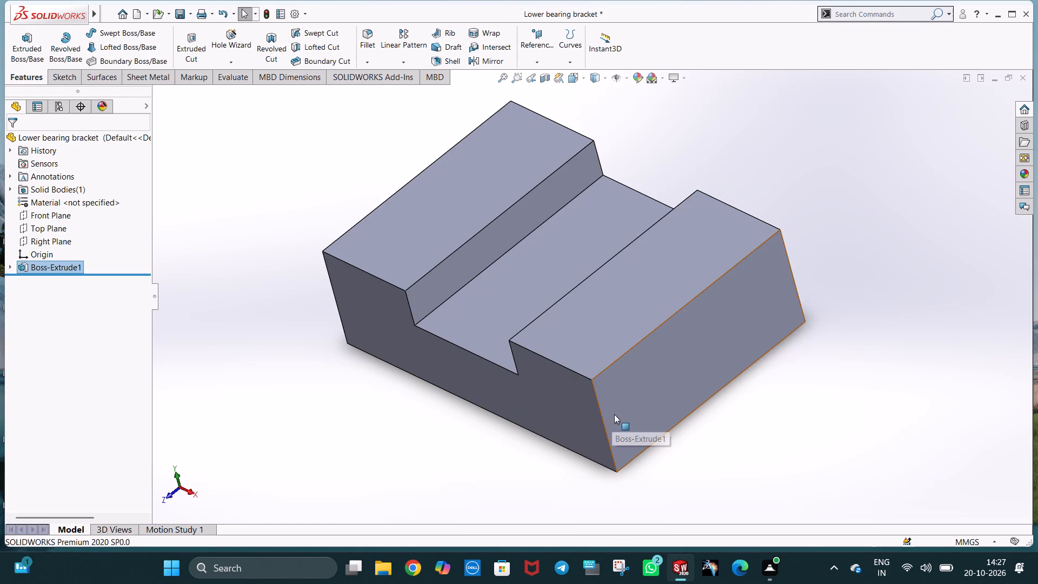
Start a sketch on the block's outer end face on the positive X side and view it straight on.
right_click(654, 379)
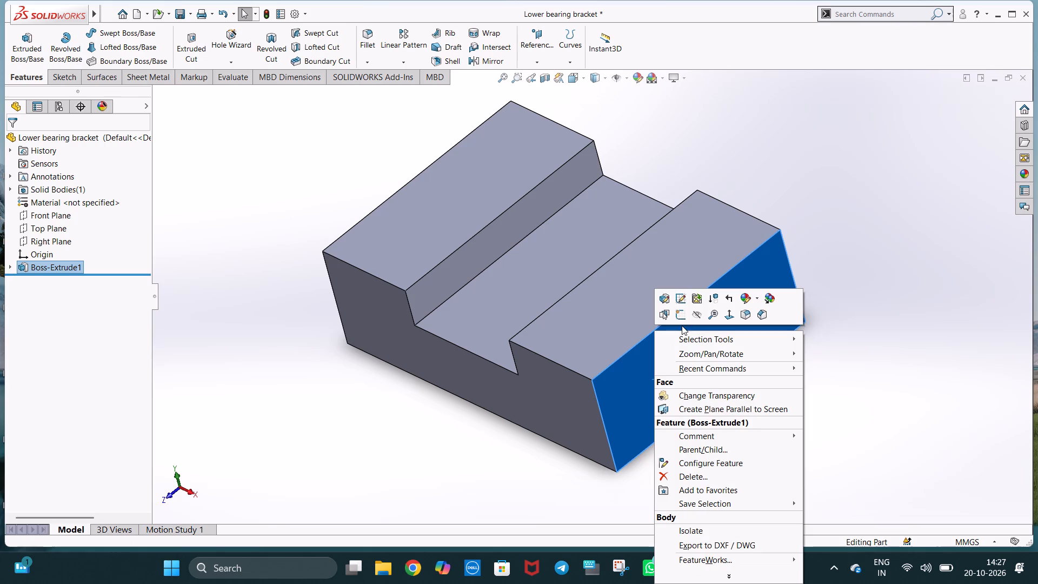
click(681, 317)
key(ctrl+8)
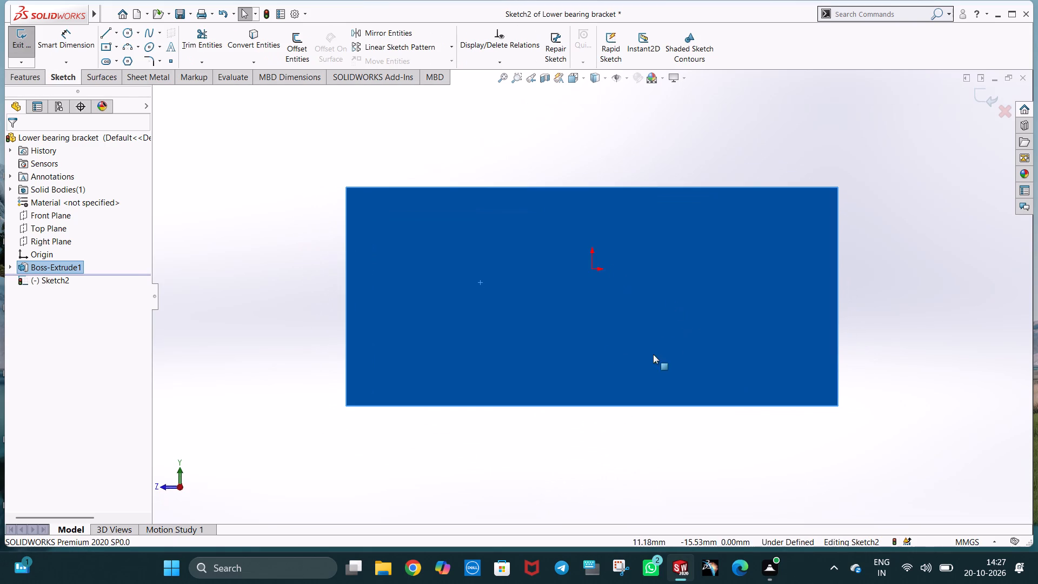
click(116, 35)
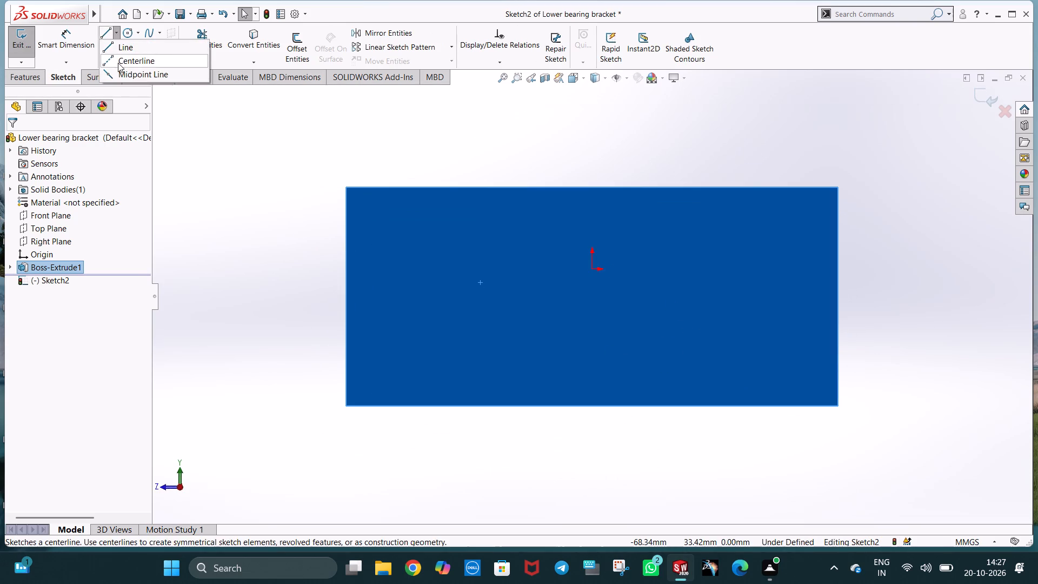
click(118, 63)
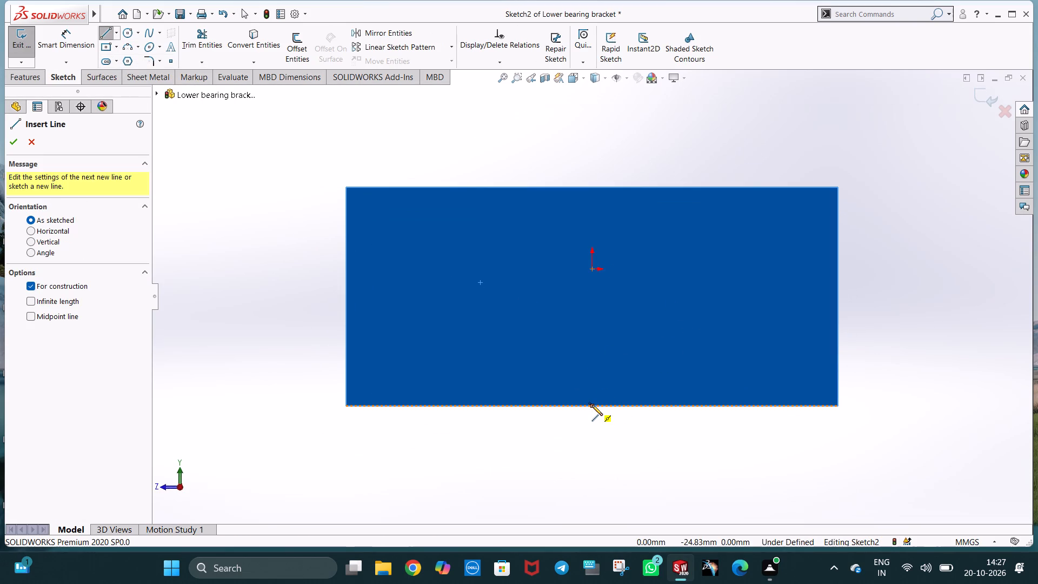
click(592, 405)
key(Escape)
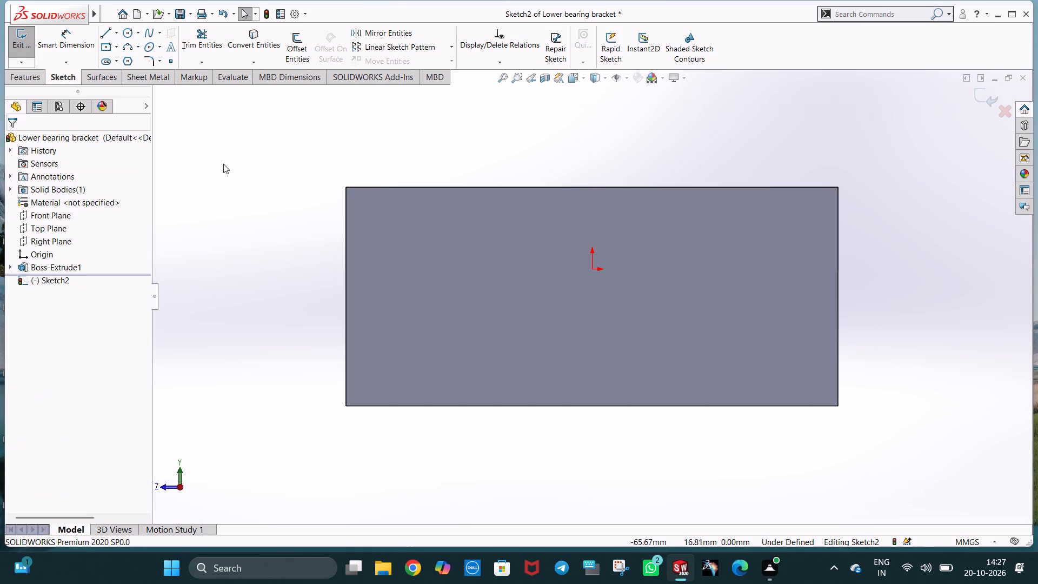
Sketch a circle of 25 mm radius centred on the midpoint of the end face's bottom edge.
click(128, 34)
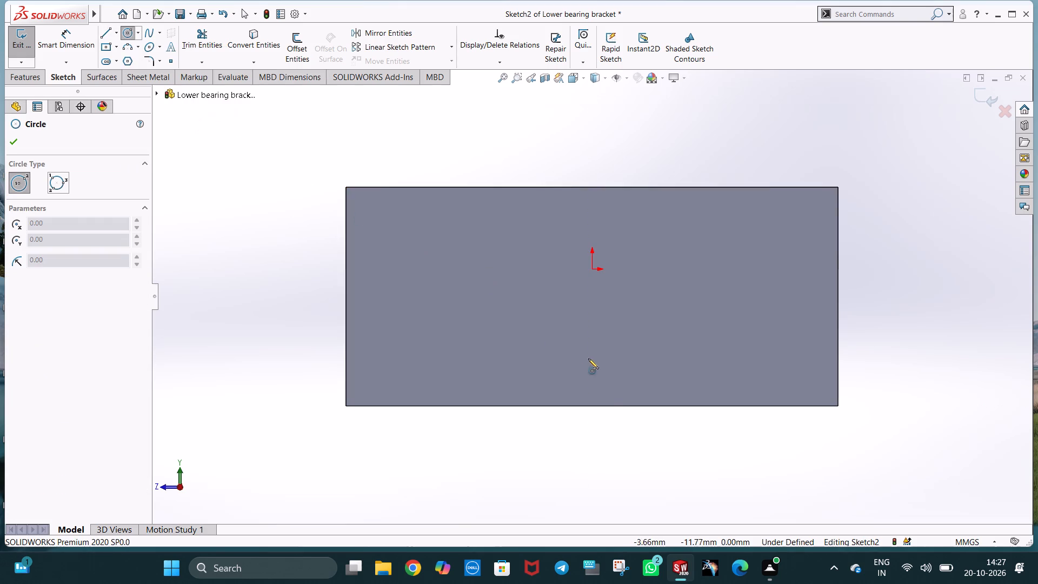
click(590, 405)
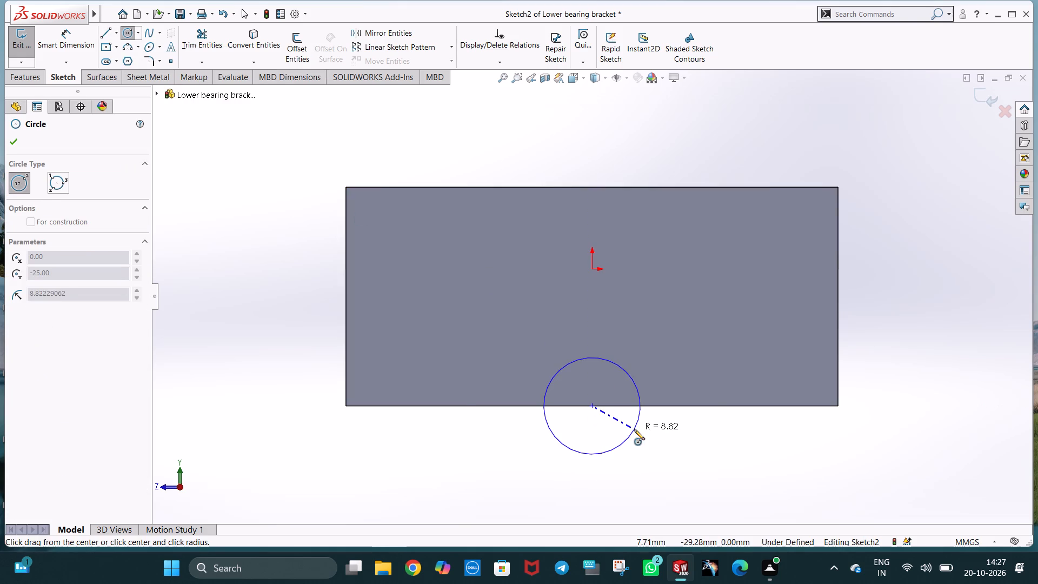
click(717, 429)
text(25)
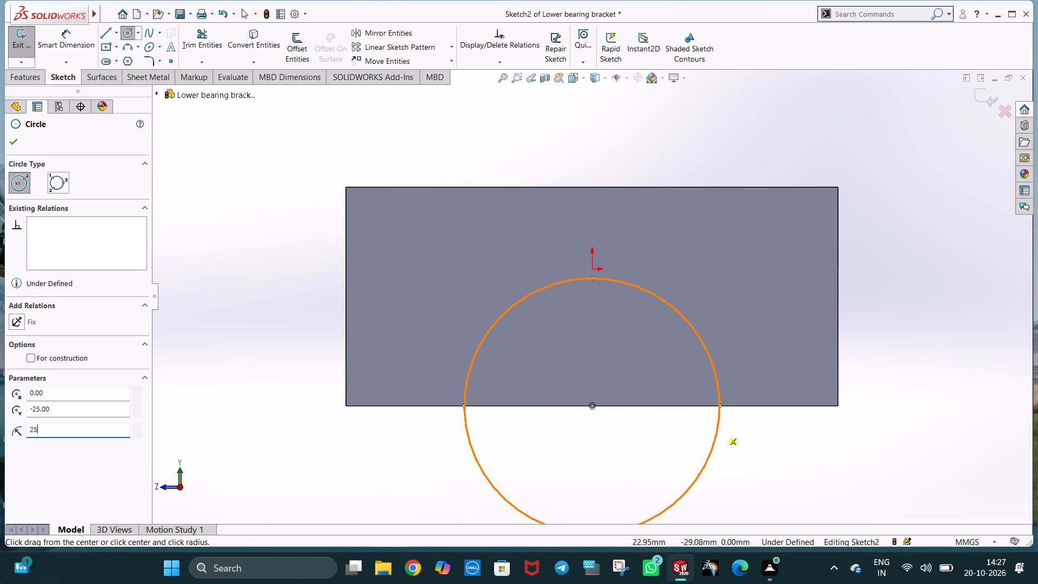
key(Return)
key(Escape)
scroll(716, 427, up, 2)
middle_drag(576, 436, 590, 475)
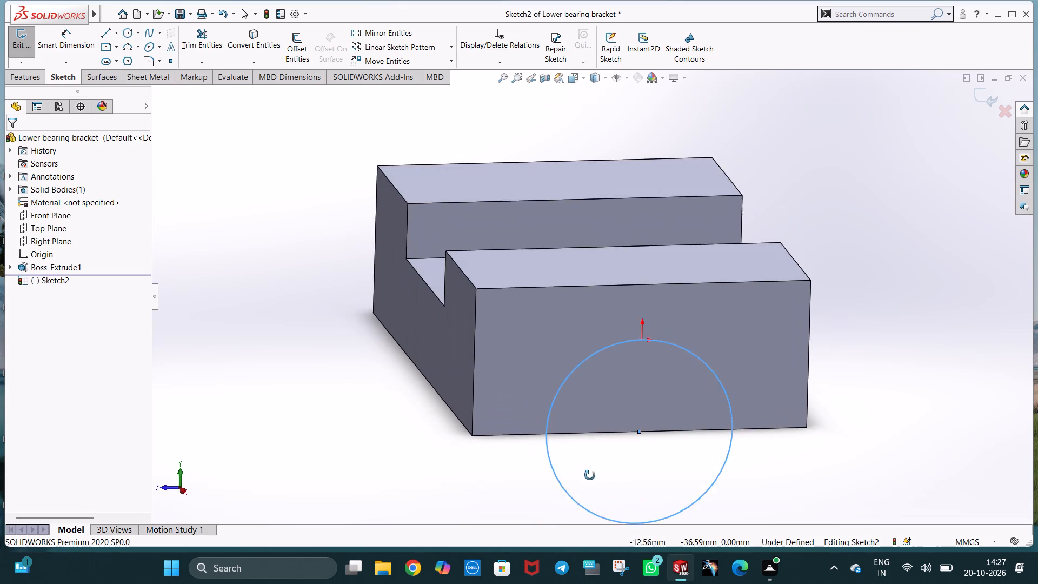
middle_drag(590, 475, 587, 444)
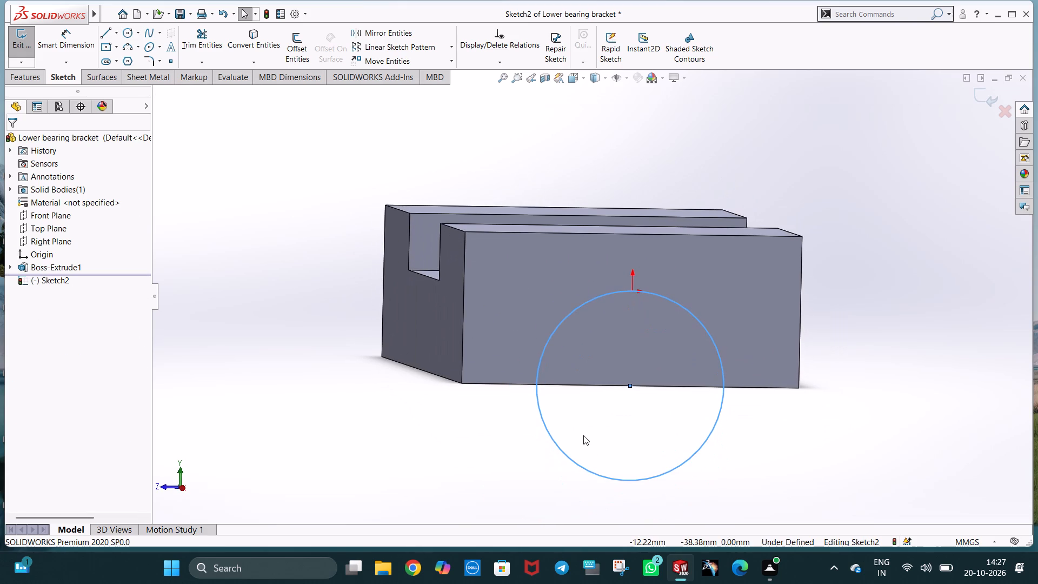
key(ctrl+8)
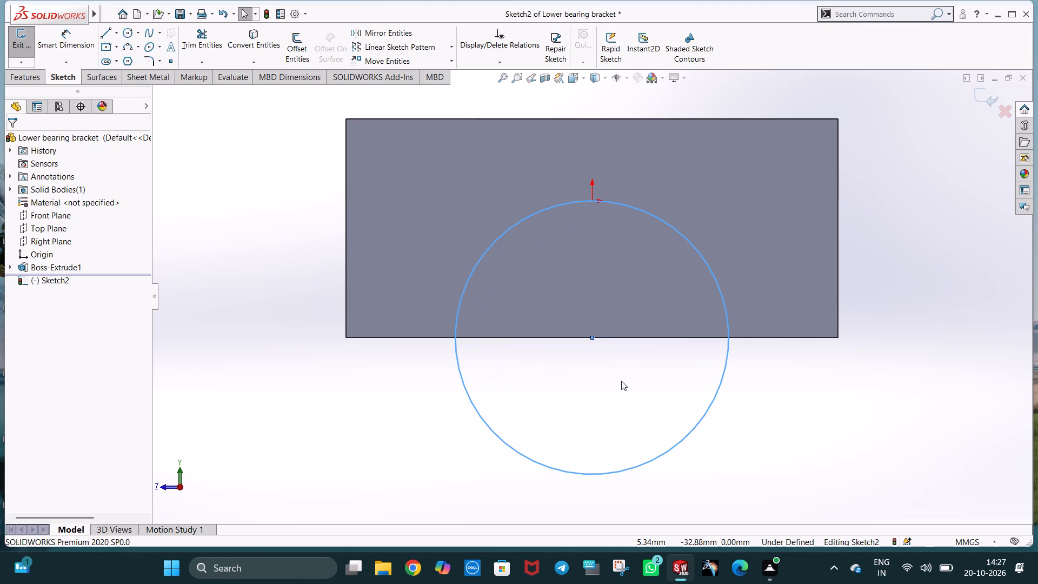
Form a closed upper semicircle by drawing a horizontal line across the circle's diameter and trimming away the lower arc.
click(108, 33)
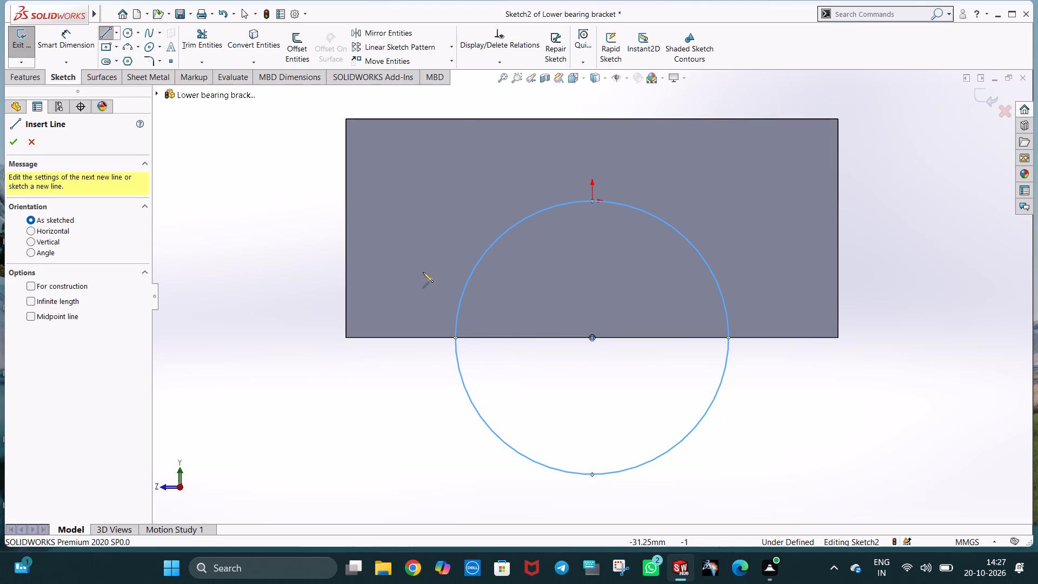
click(455, 339)
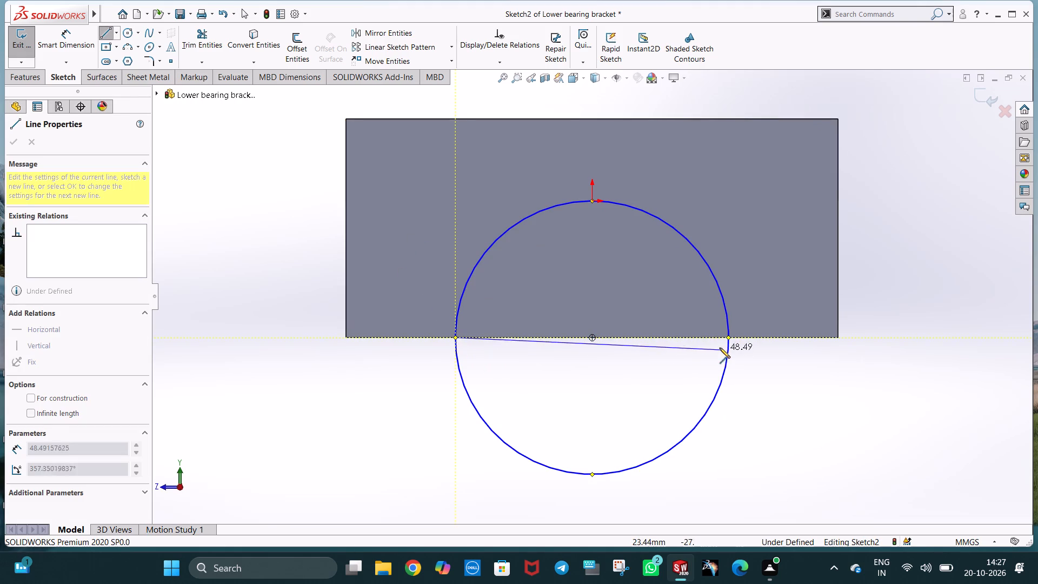
click(728, 337)
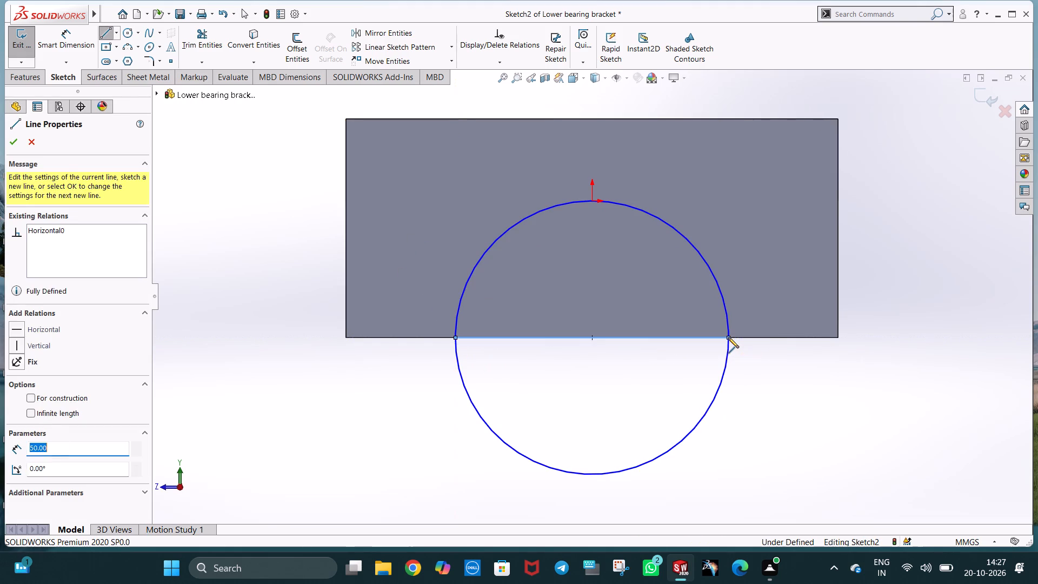
key(Escape)
key(Escape)
click(214, 39)
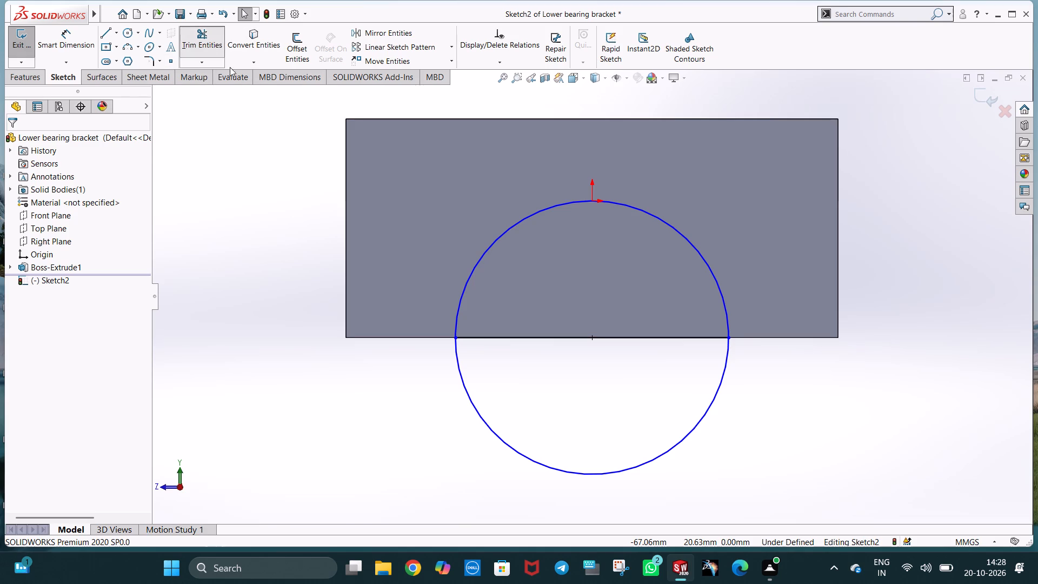
drag(487, 395, 465, 430)
key(Escape)
Dimension the semicircular arc's radius at 25 mm.
click(86, 44)
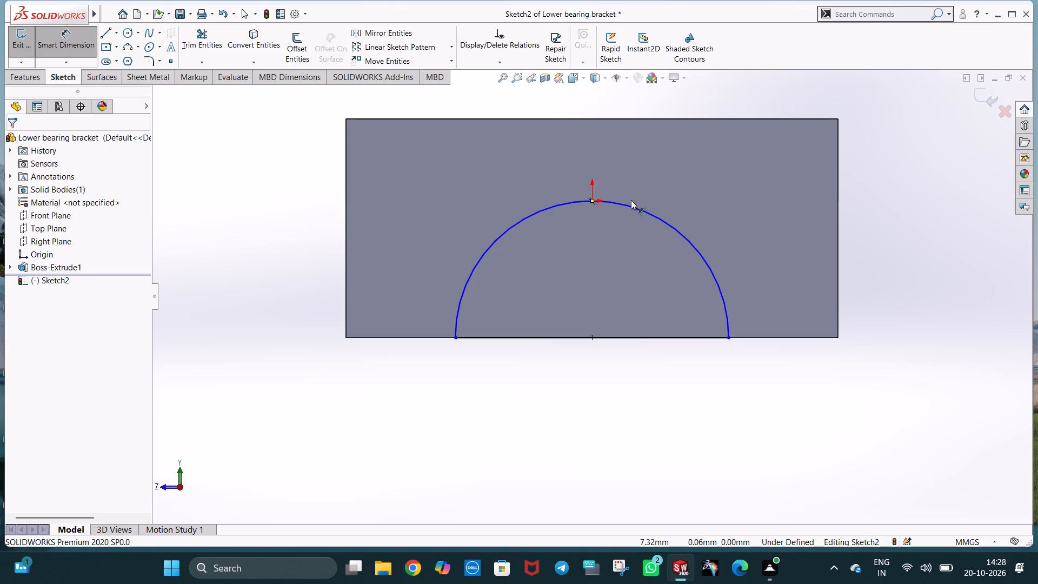
click(627, 208)
click(620, 253)
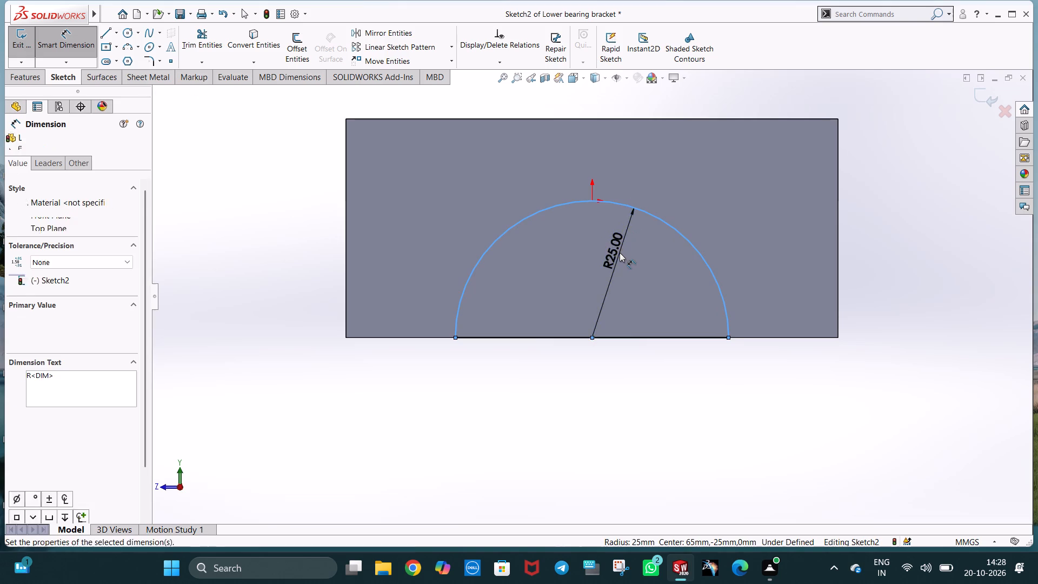
click(574, 236)
key(Escape)
click(649, 386)
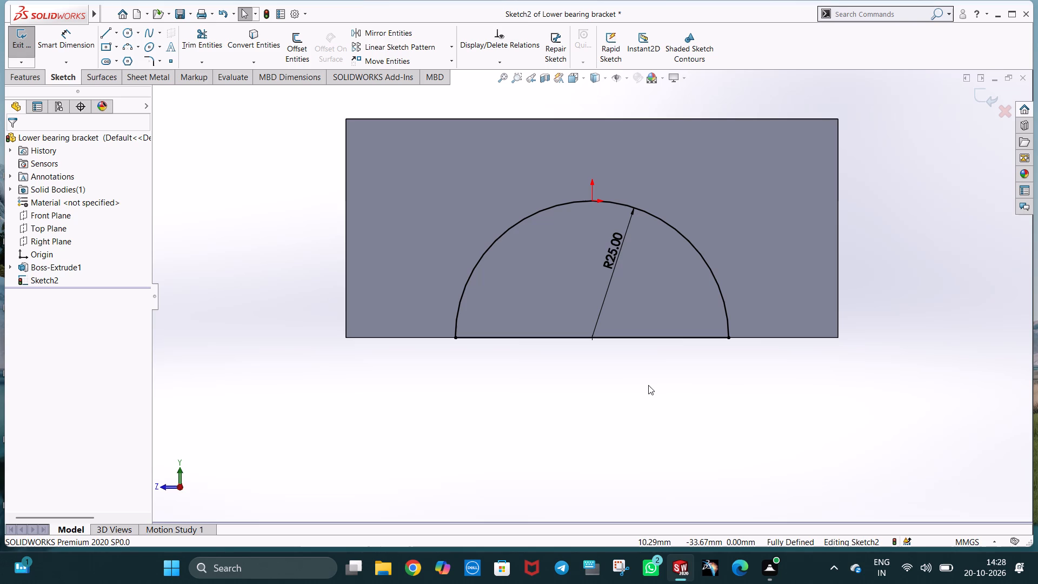
key(Escape)
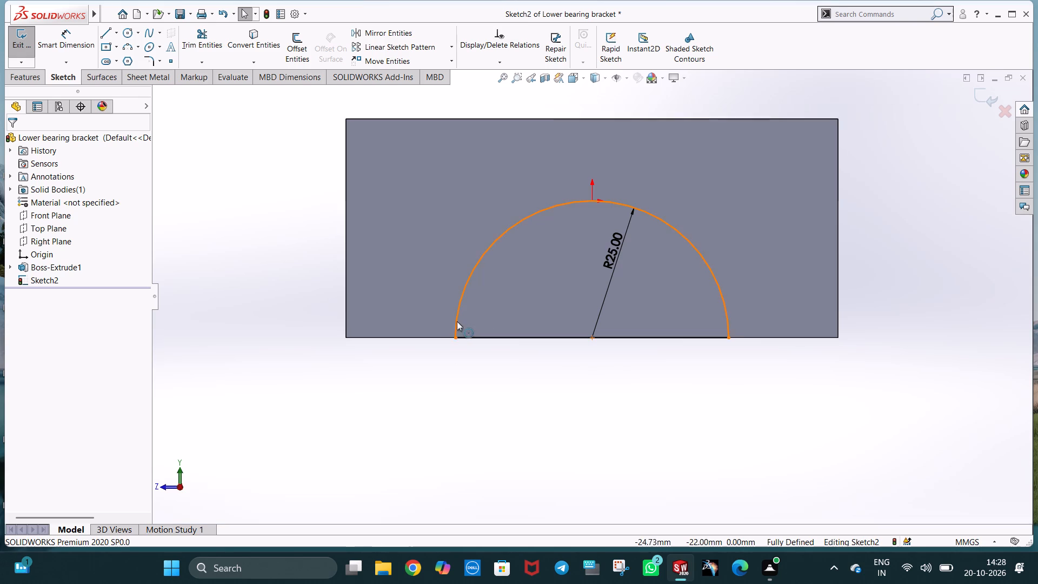
click(457, 393)
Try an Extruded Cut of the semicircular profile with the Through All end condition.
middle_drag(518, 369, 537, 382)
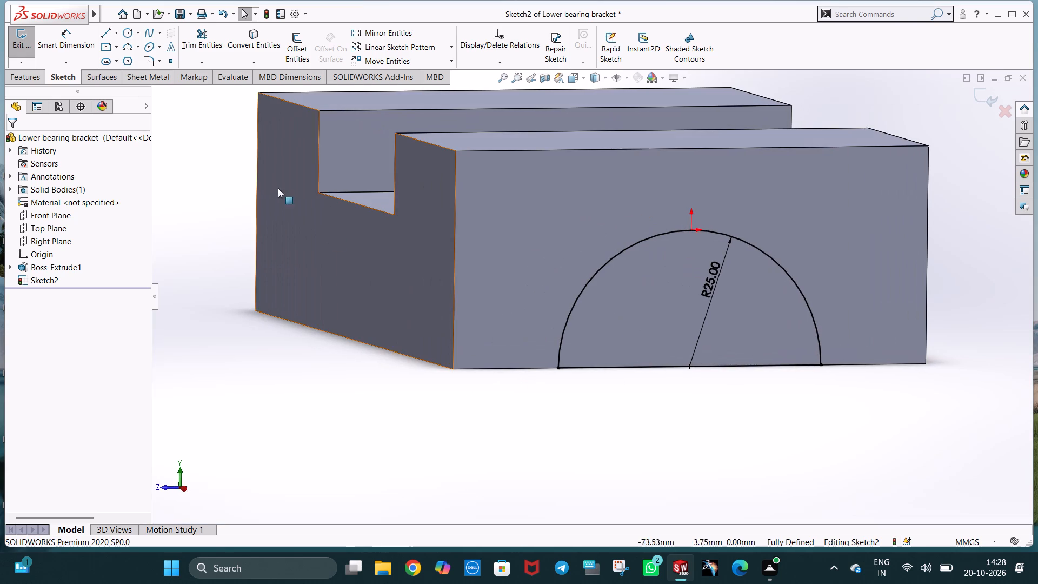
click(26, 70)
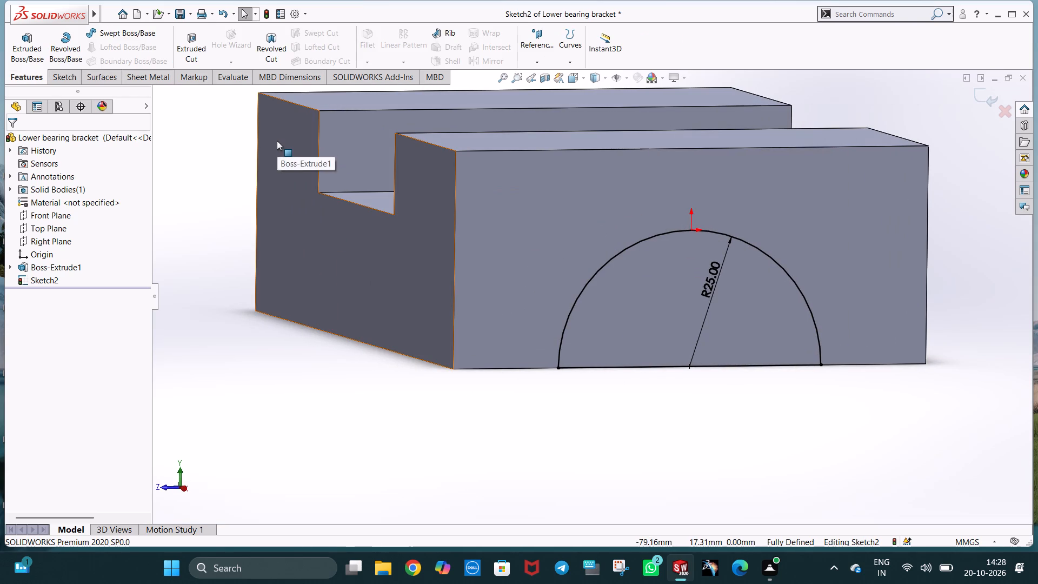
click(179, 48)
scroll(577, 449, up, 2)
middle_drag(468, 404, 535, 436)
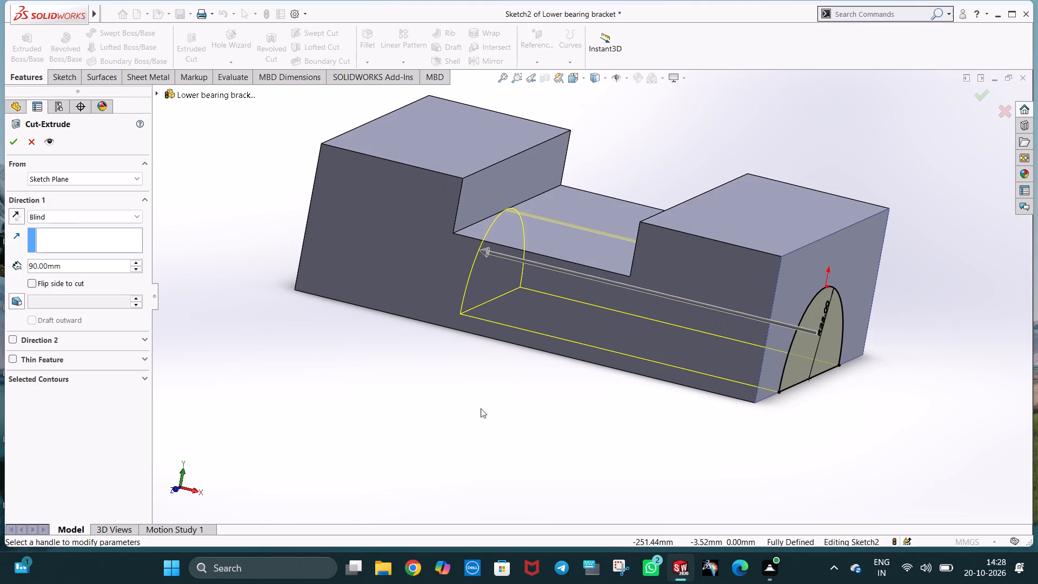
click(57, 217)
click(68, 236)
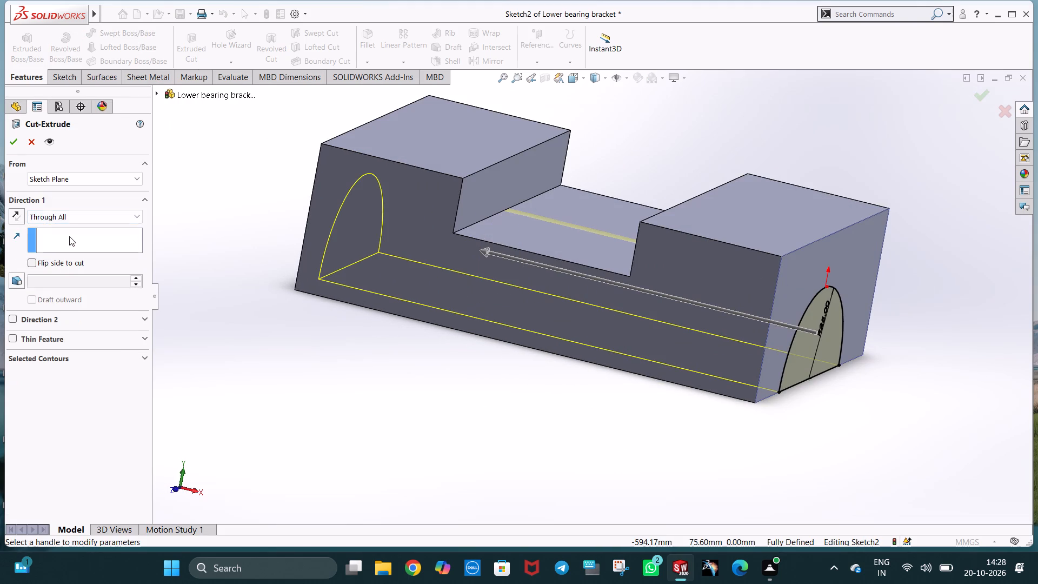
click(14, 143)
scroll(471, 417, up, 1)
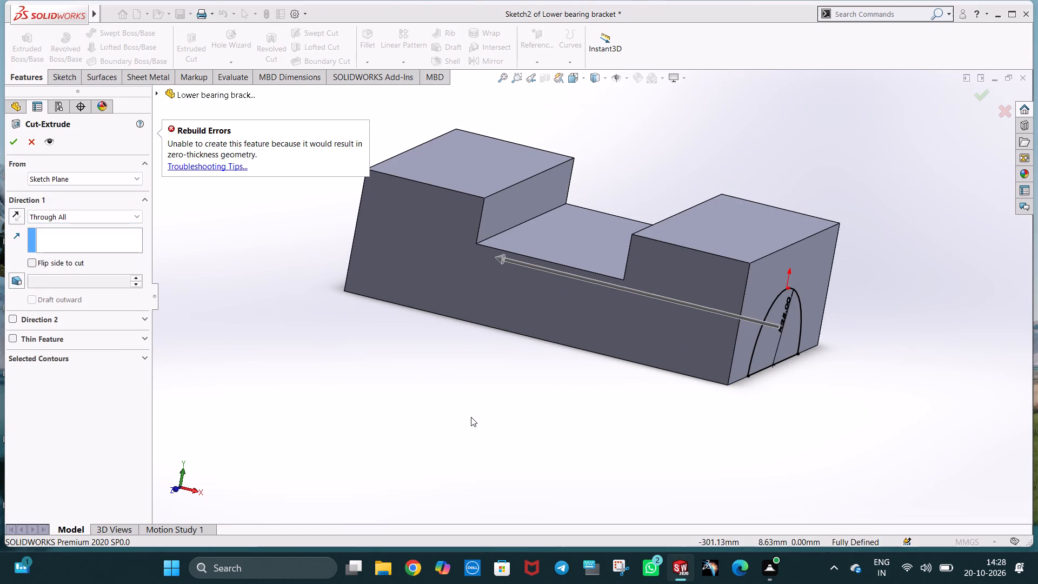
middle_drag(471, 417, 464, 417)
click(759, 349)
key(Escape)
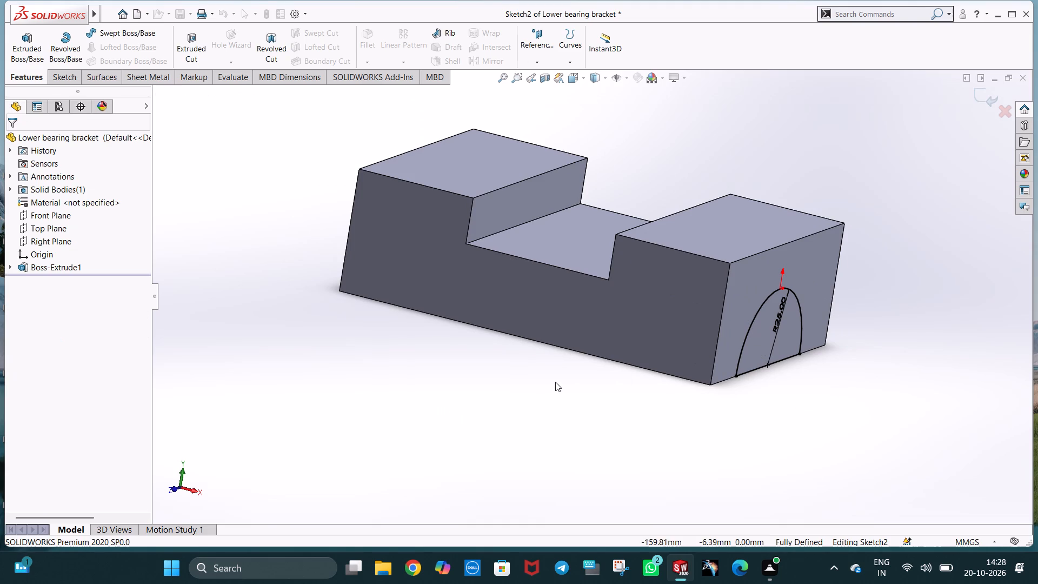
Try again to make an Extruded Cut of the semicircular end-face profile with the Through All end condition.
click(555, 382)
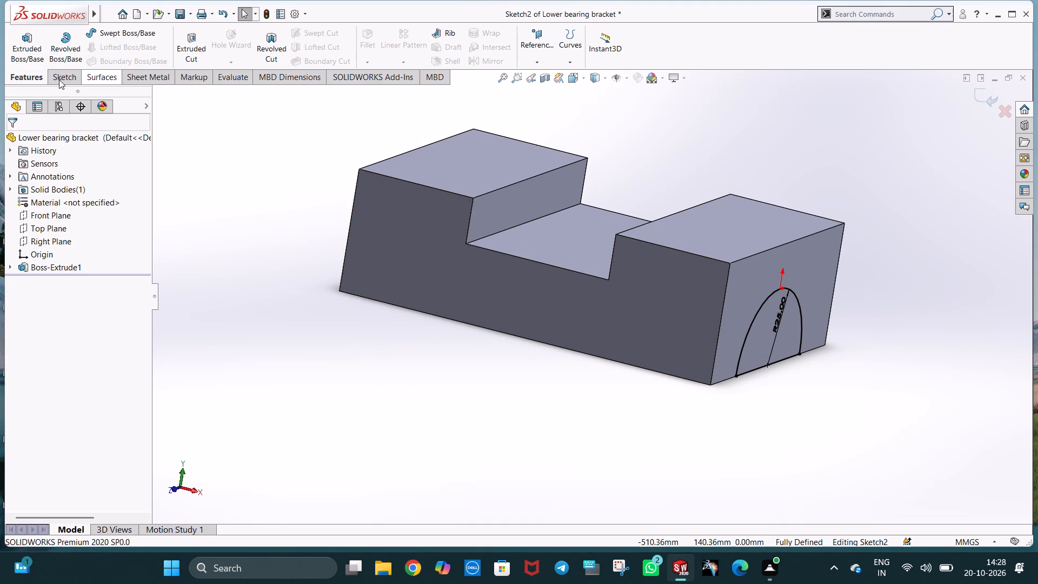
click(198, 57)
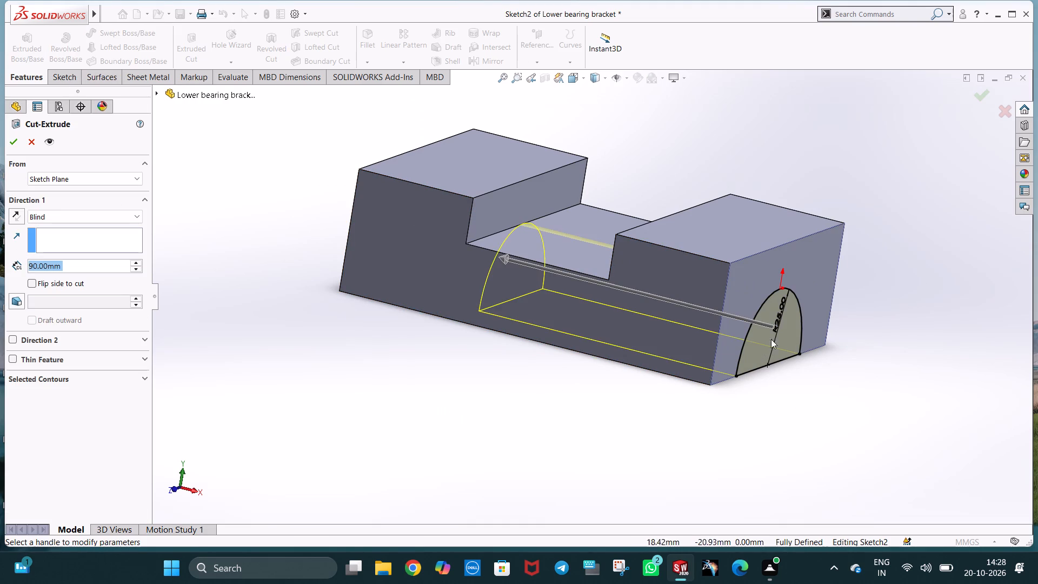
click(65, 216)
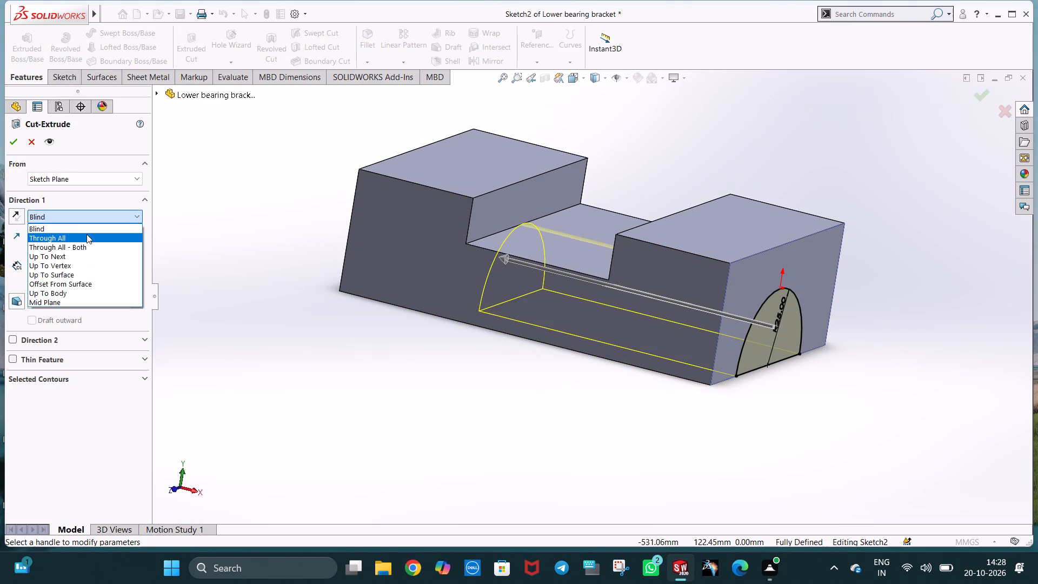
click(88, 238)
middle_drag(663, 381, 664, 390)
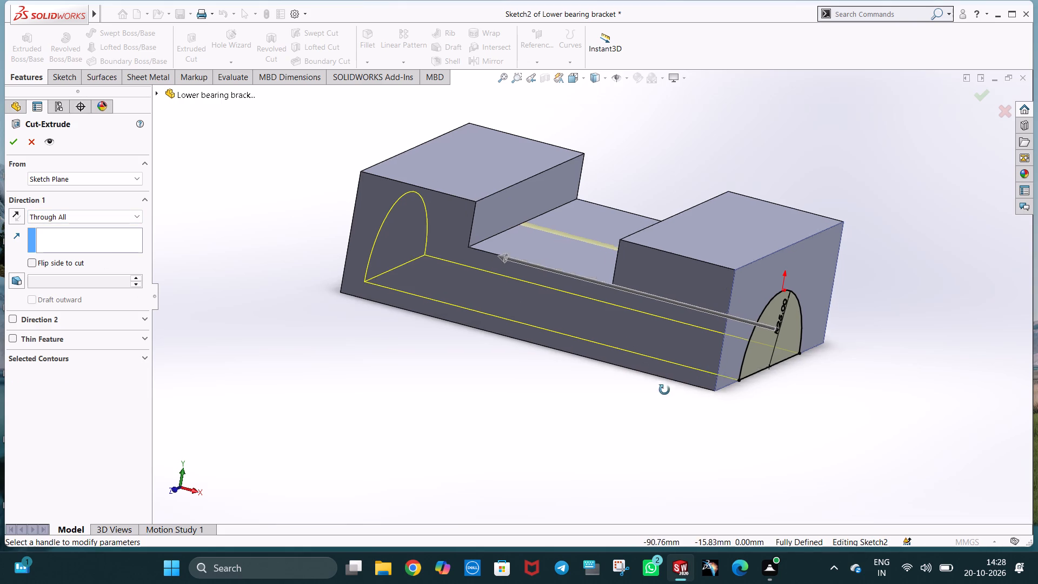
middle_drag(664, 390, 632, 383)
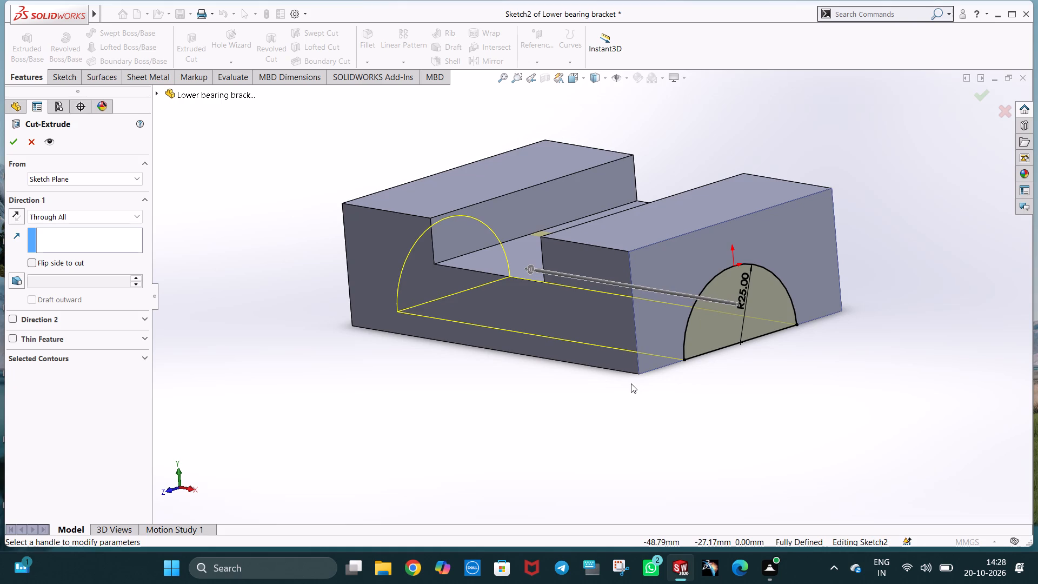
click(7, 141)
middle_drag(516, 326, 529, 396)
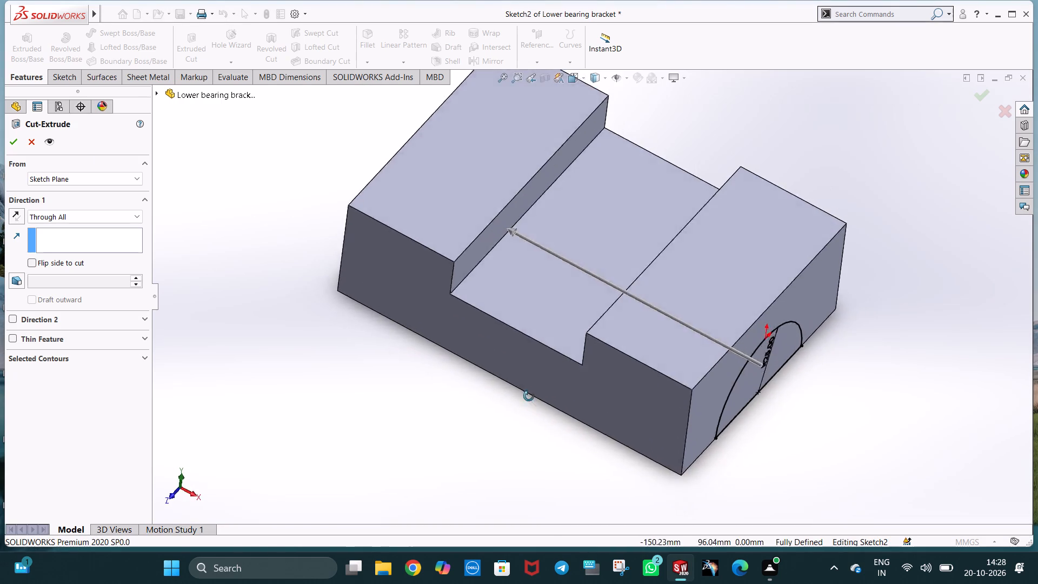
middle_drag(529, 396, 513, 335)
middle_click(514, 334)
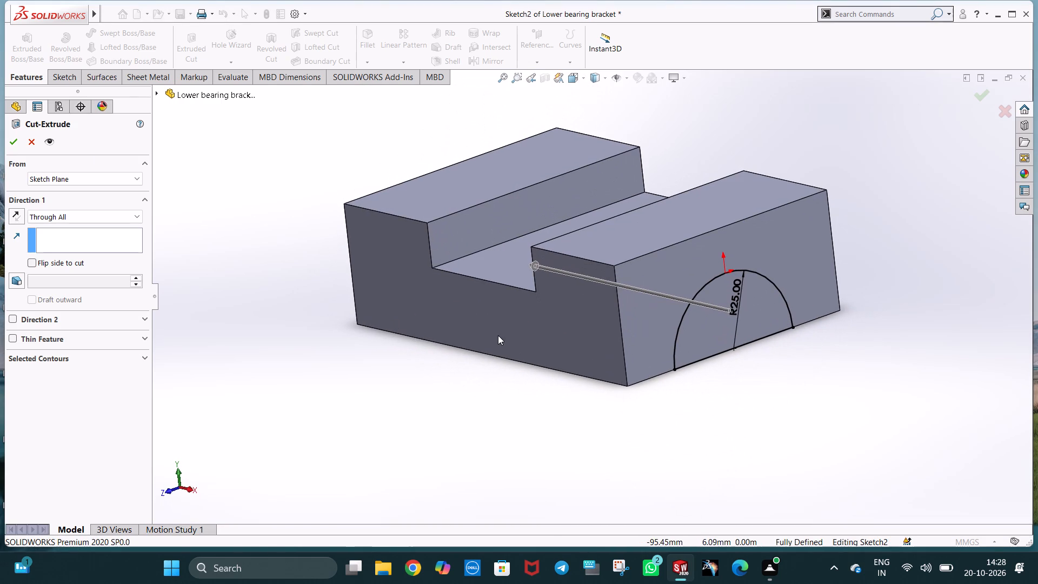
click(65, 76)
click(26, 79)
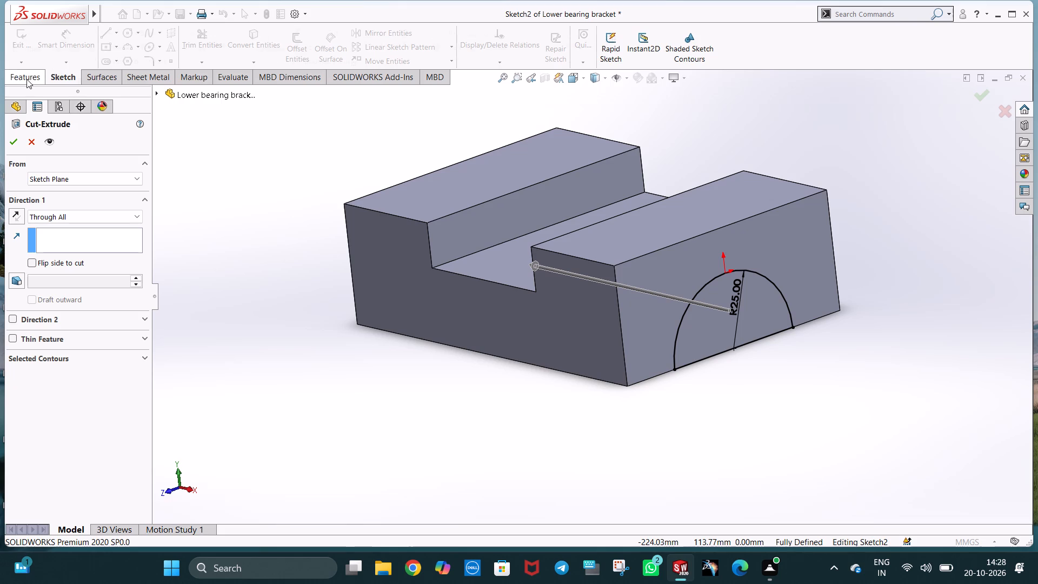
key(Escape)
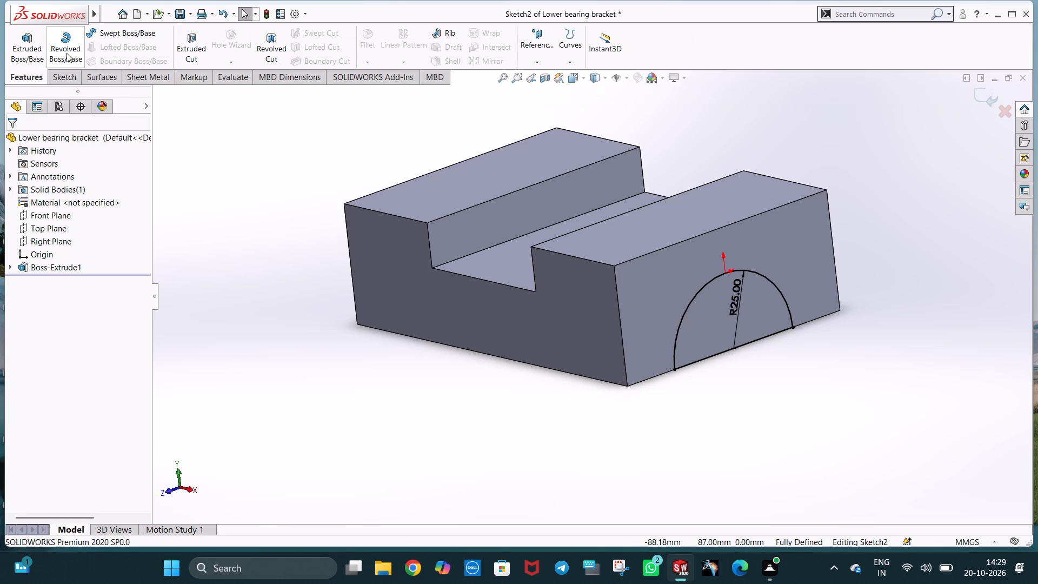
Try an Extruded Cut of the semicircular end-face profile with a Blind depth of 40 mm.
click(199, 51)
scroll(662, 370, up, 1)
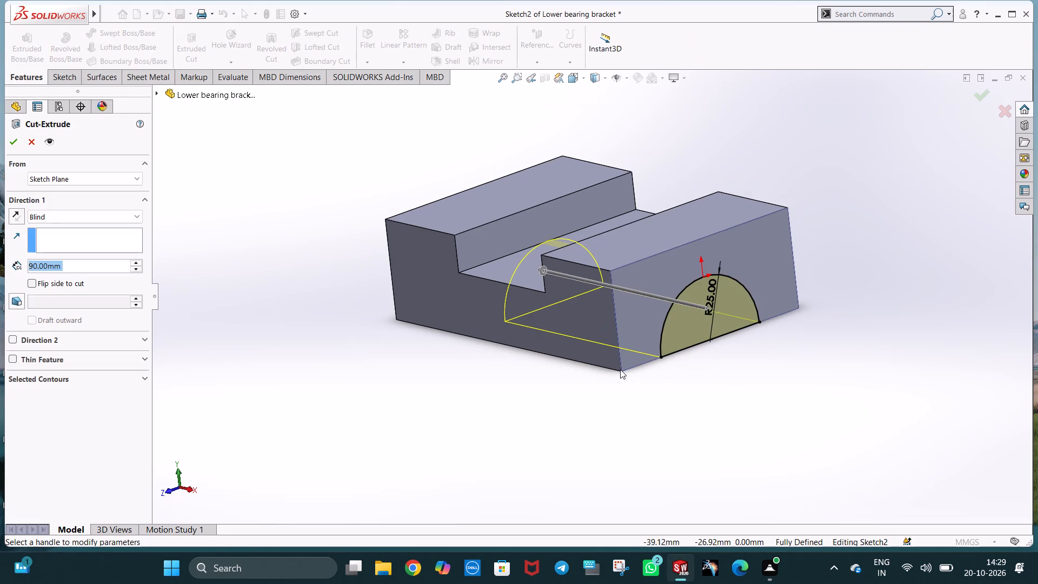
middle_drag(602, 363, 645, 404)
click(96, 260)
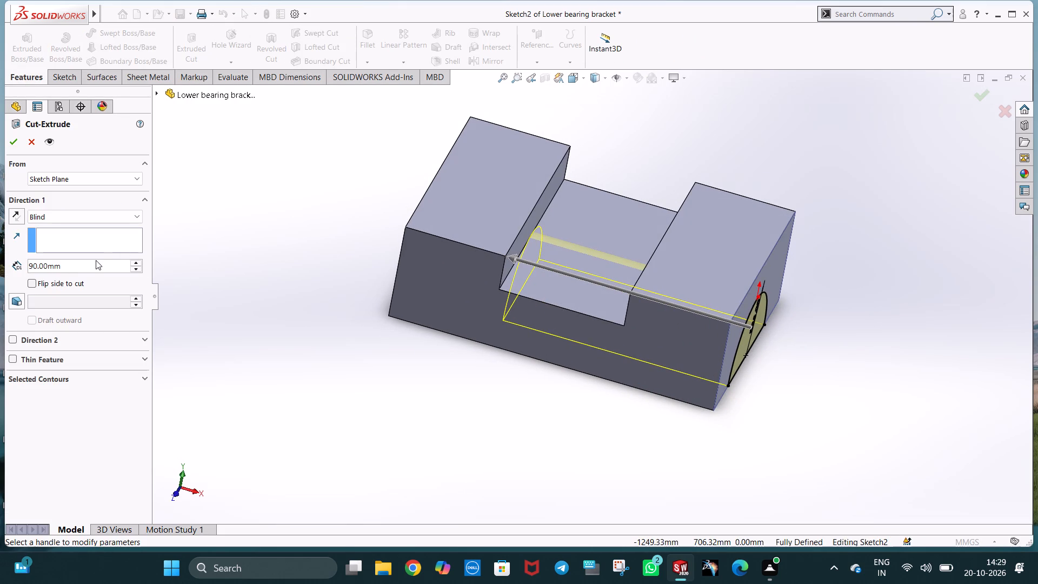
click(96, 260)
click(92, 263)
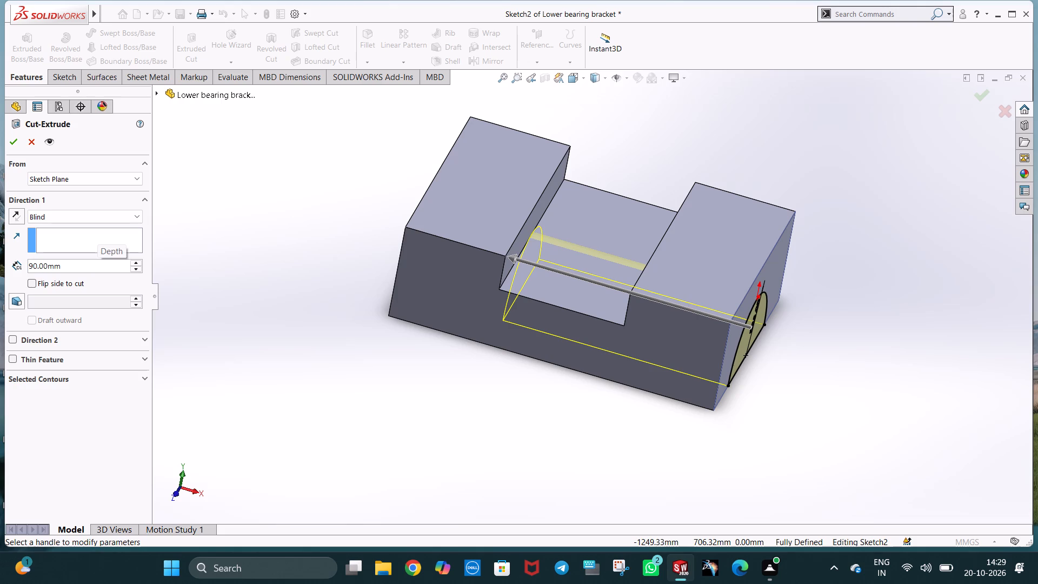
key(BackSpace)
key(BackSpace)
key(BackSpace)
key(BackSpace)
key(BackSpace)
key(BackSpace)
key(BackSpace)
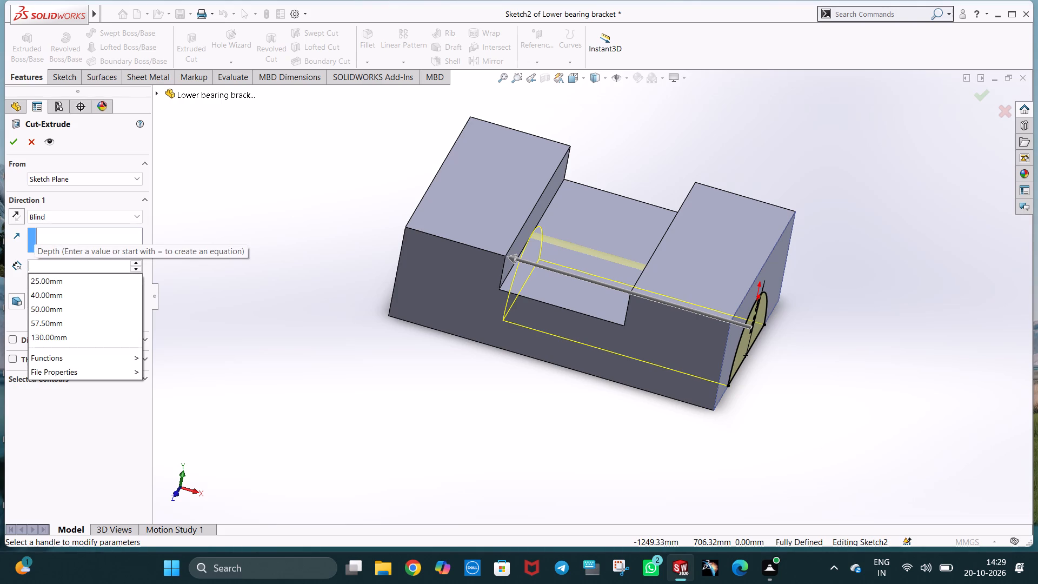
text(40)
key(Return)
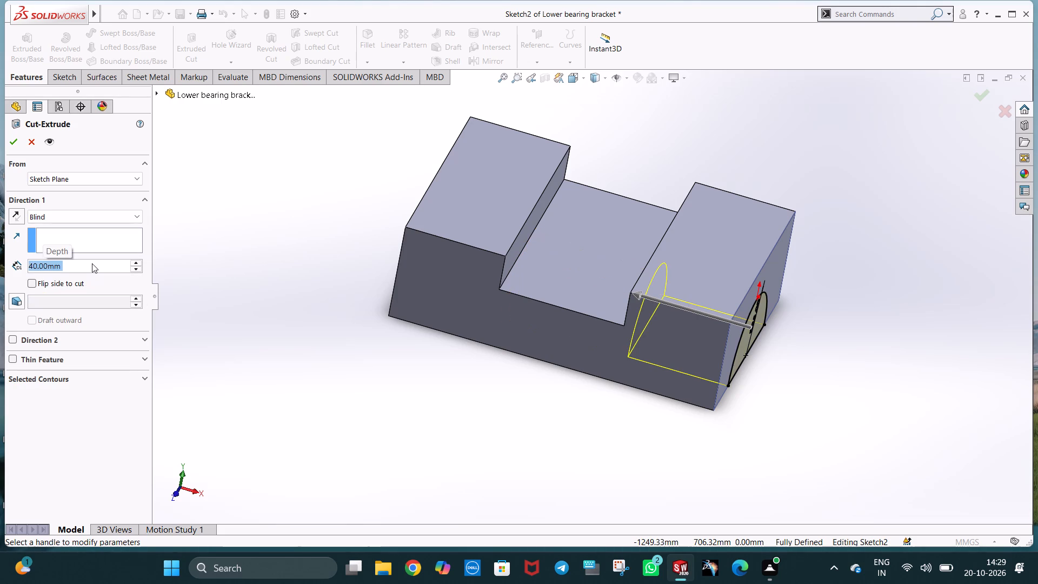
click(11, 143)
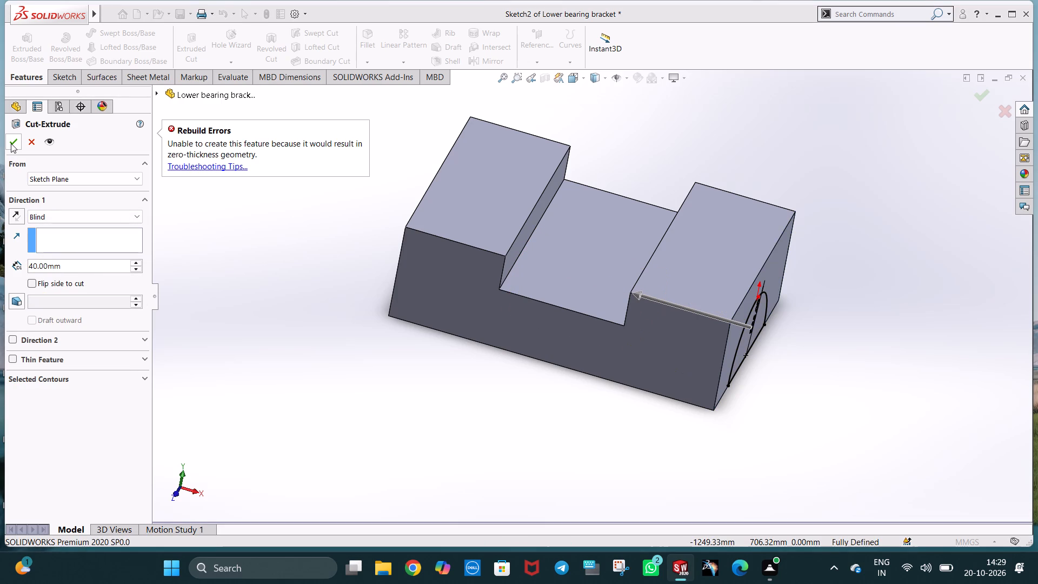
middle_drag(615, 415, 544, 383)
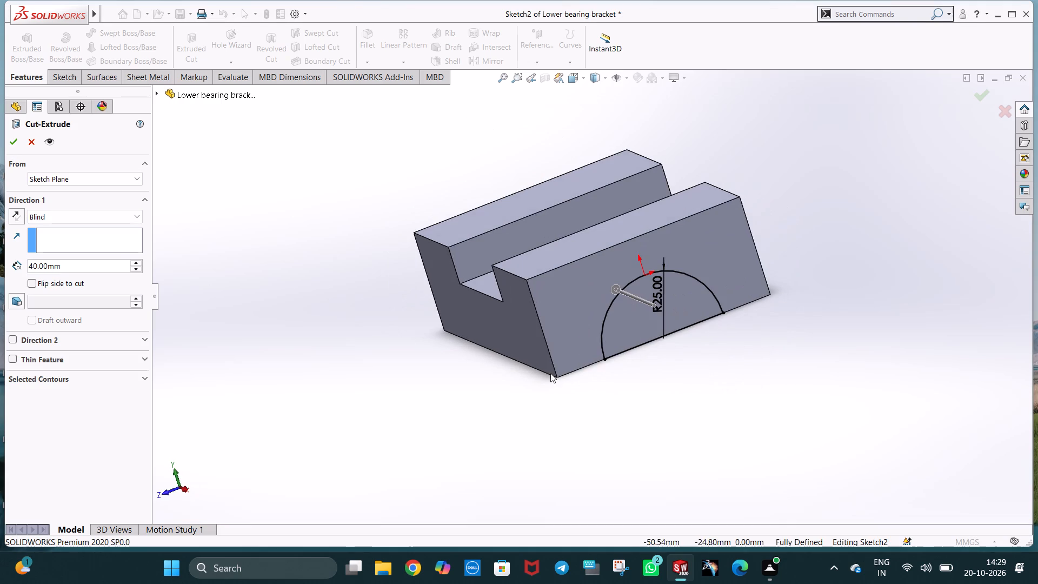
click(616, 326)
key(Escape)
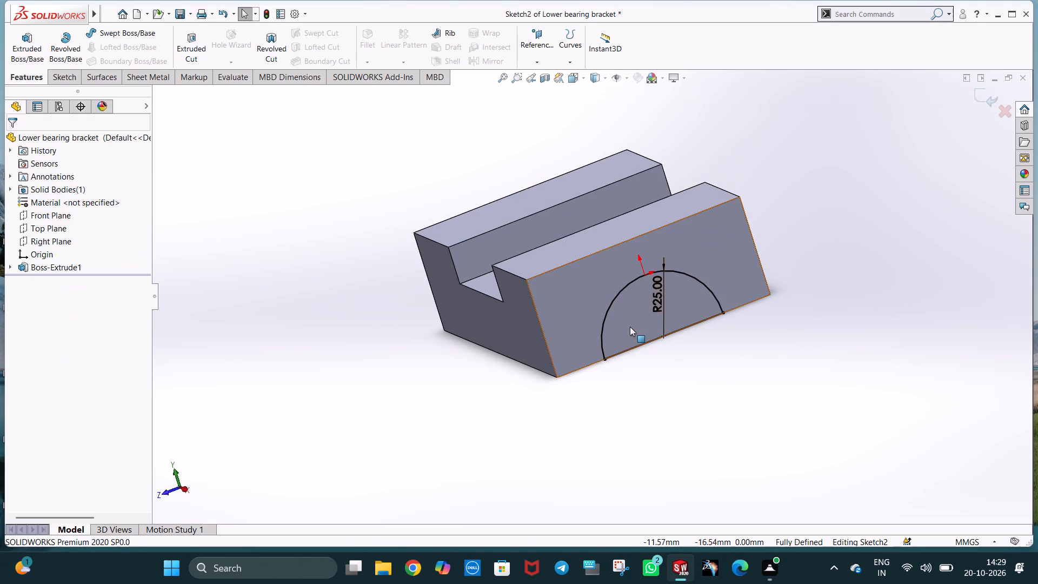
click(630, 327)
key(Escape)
Start another Extruded Cut of the semicircular end-face profile with a Blind depth of 40 mm.
click(182, 51)
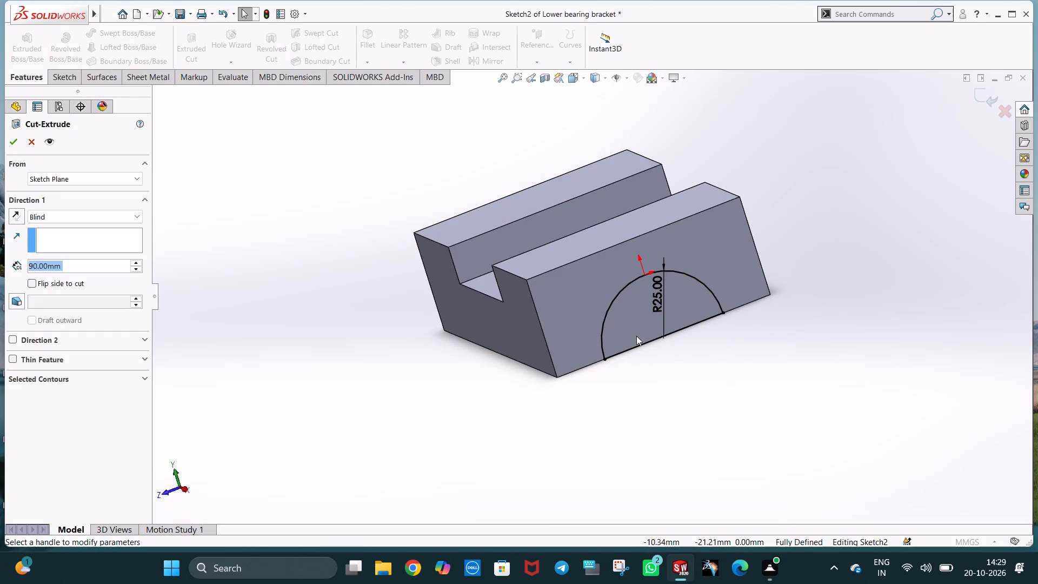
click(636, 334)
middle_drag(710, 399, 592, 456)
middle_drag(650, 318, 646, 369)
middle_drag(613, 386, 624, 363)
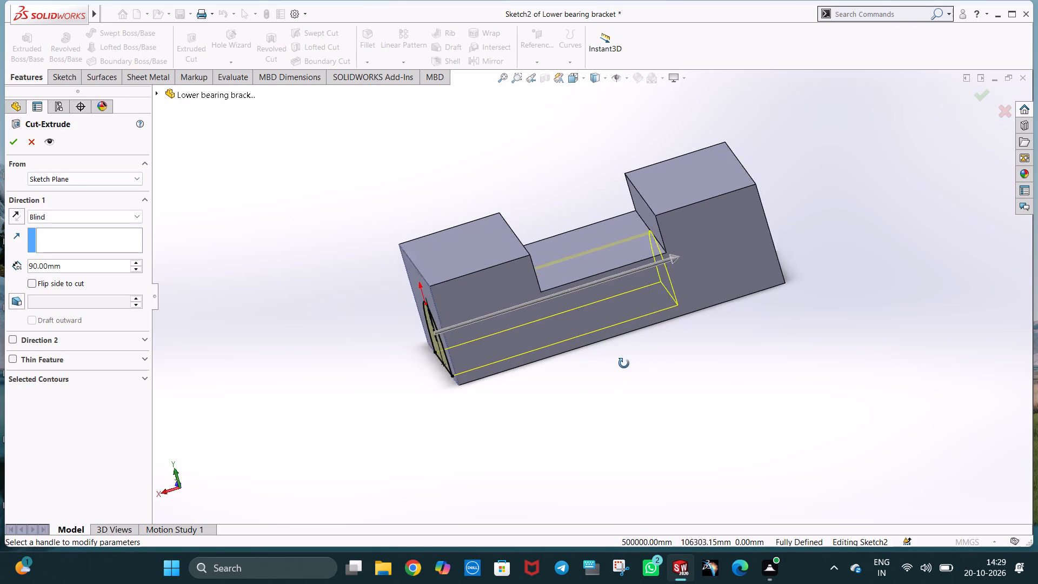
middle_drag(624, 363, 783, 464)
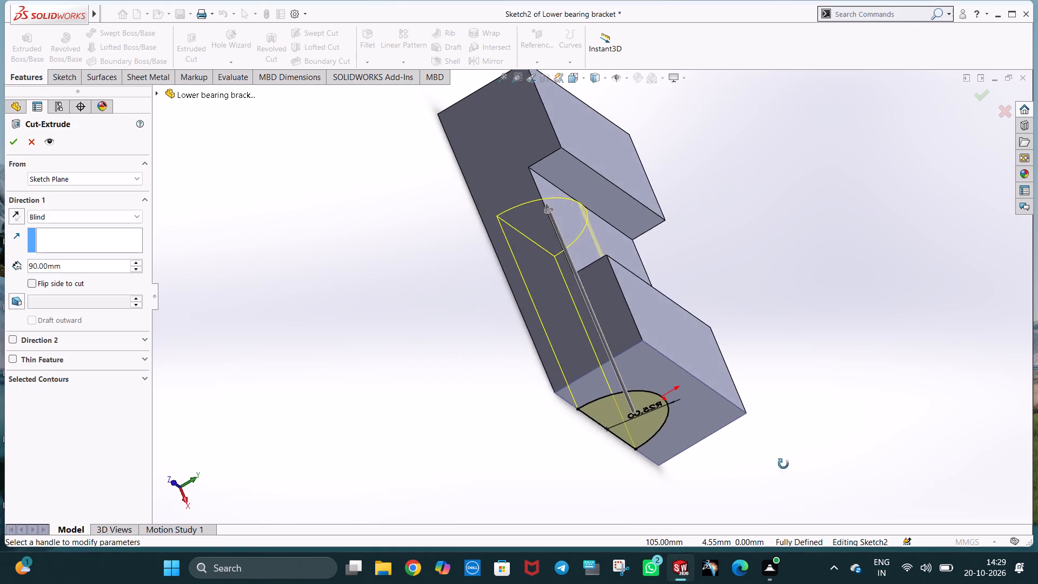
middle_drag(783, 464, 765, 431)
click(70, 213)
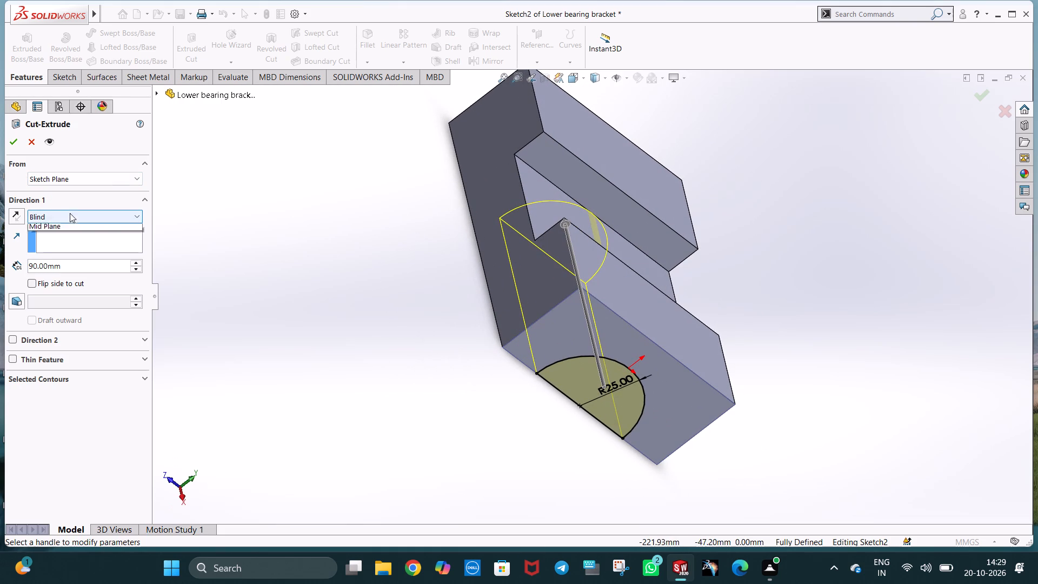
click(119, 215)
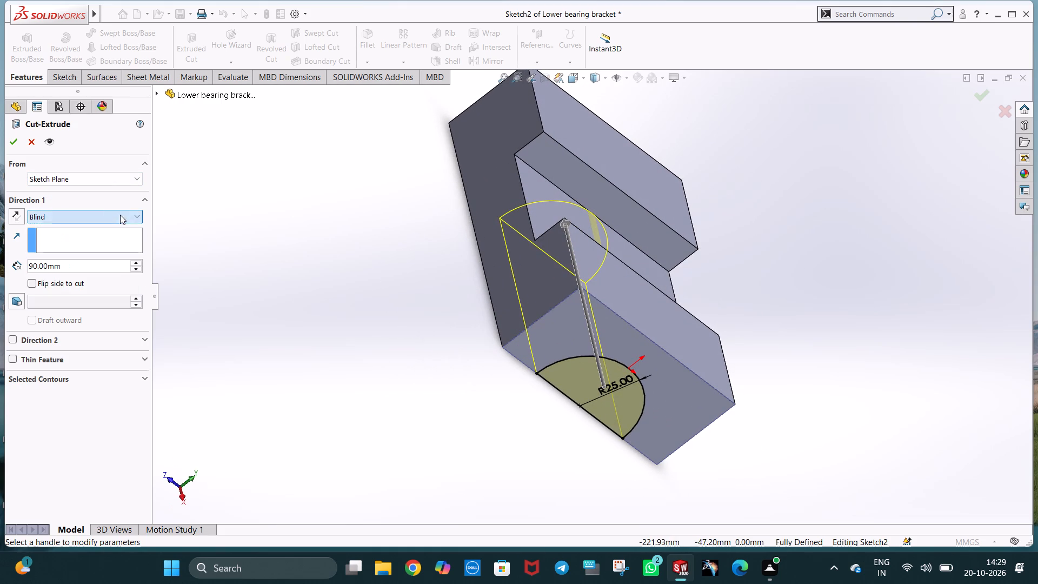
click(117, 261)
text(40)
key(Return)
Set the semicircular cut's Blind depth to 30 mm and complete the Extruded Cut.
middle_drag(554, 363, 540, 378)
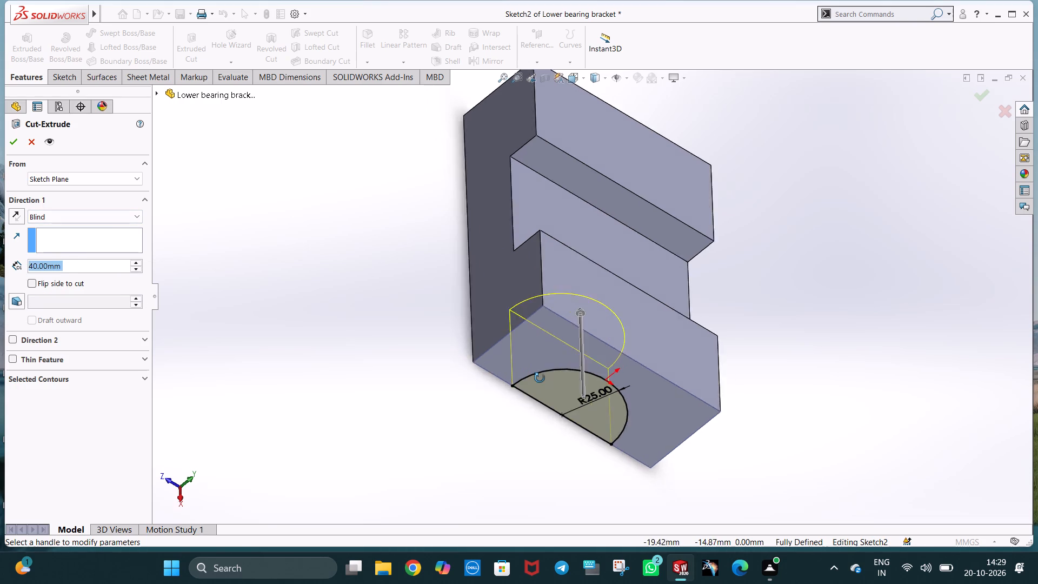
middle_drag(540, 378, 416, 394)
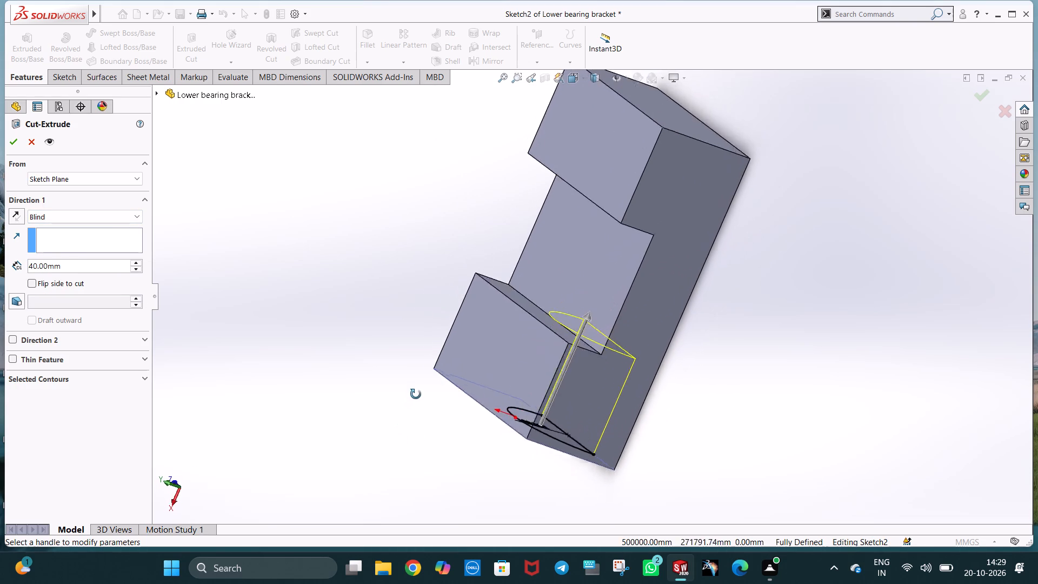
middle_drag(416, 394, 420, 384)
click(64, 265)
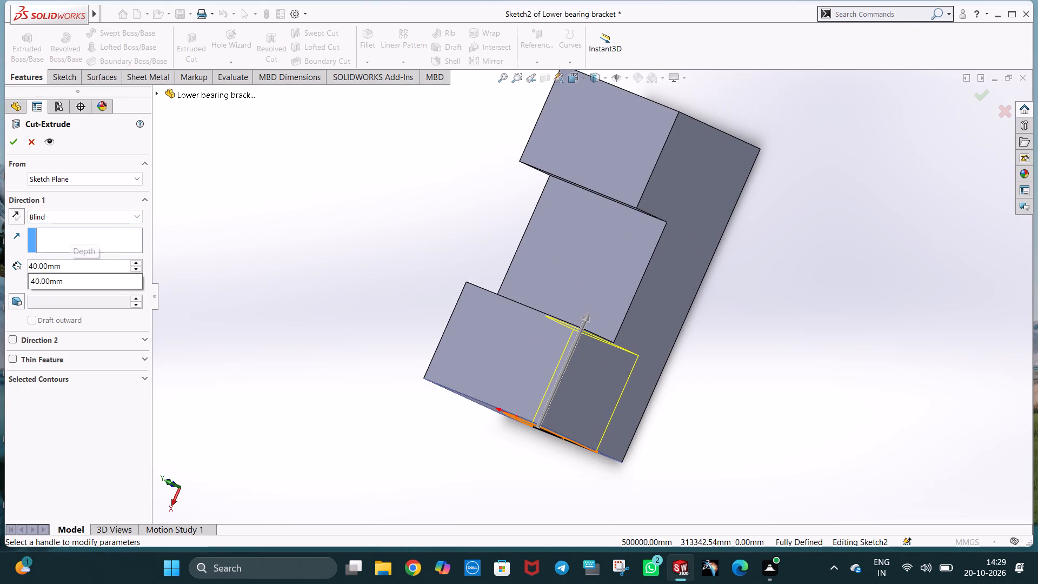
key(BackSpace)
key(BackSpace)
key(BackSpace)
key(BackSpace)
key(BackSpace)
key(BackSpace)
key(BackSpace)
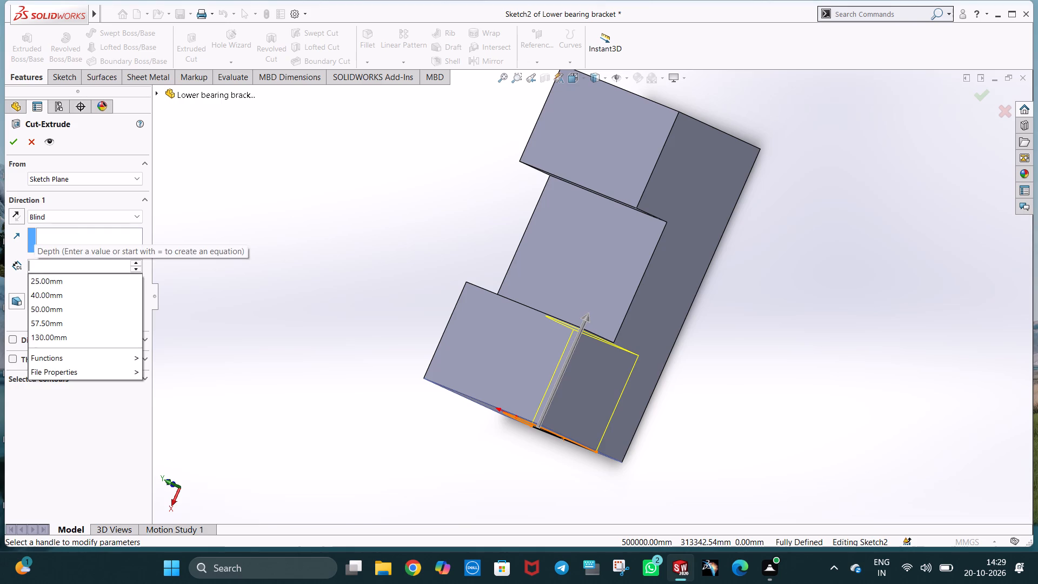
text(30)
key(Return)
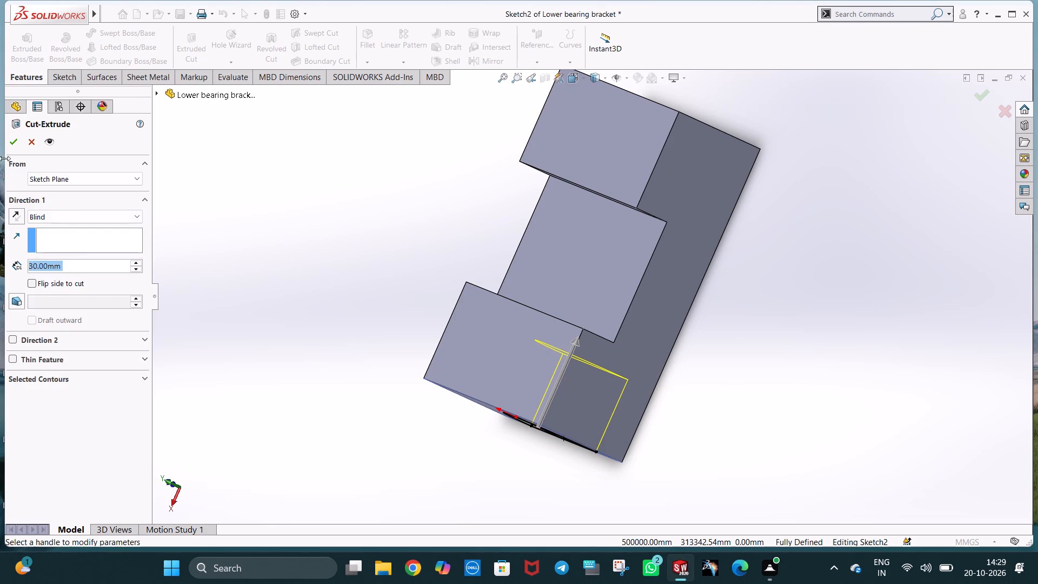
click(12, 148)
Save the Lower bearing bracket part.
click(513, 361)
middle_drag(547, 393, 610, 370)
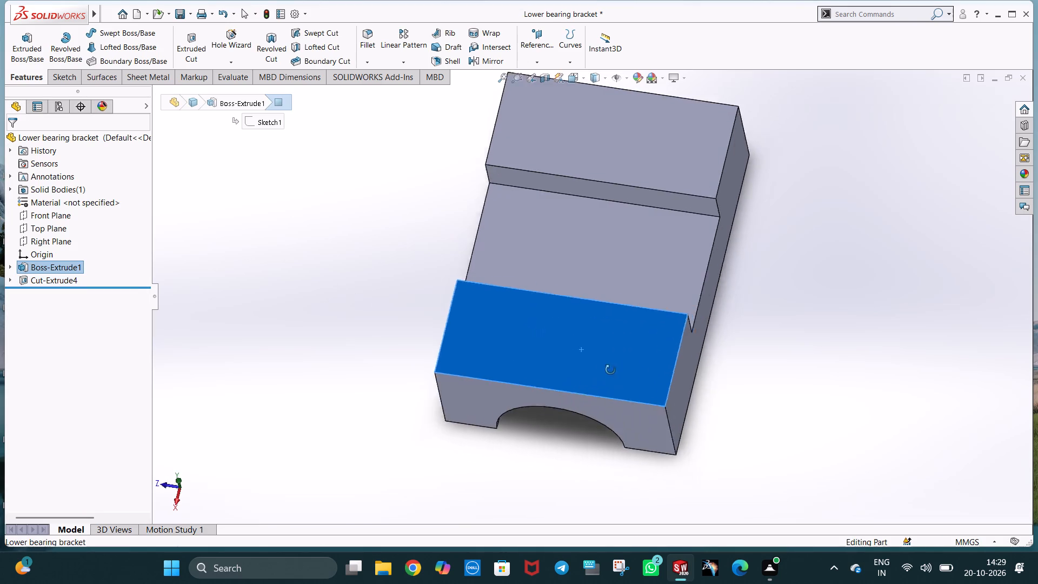
middle_drag(610, 370, 657, 303)
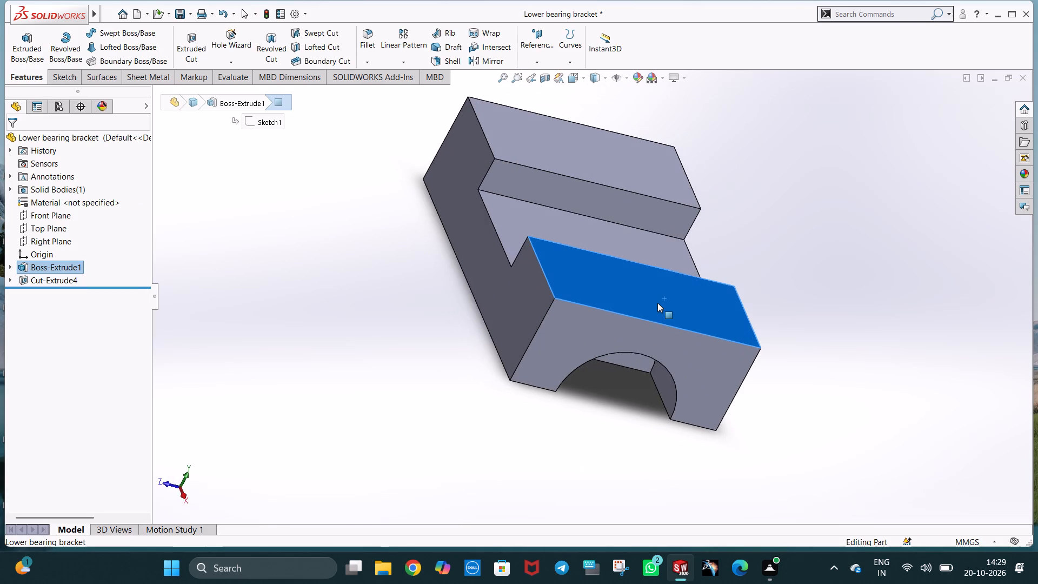
middle_drag(706, 419, 705, 326)
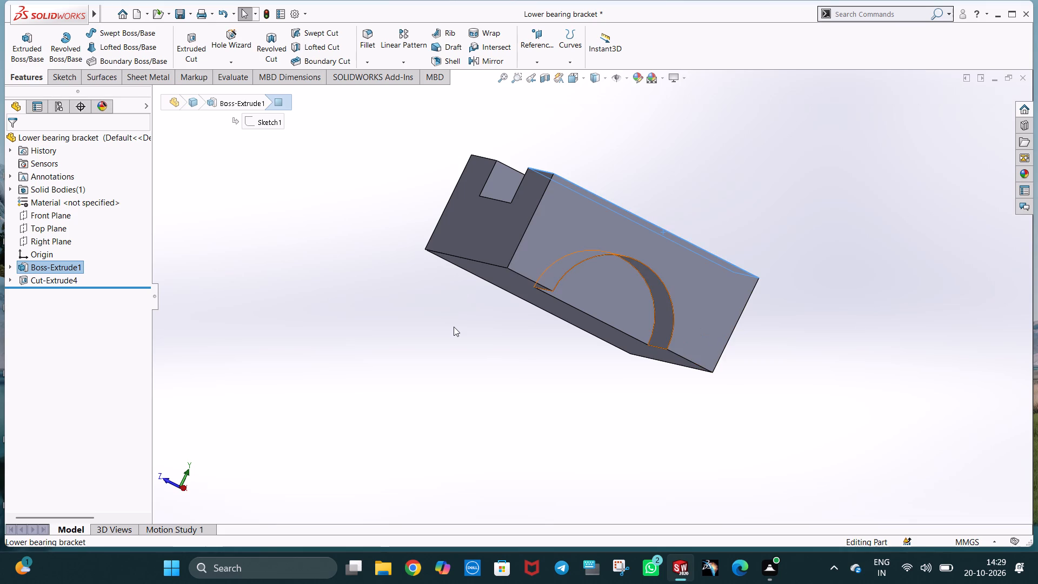
key(ctrl+7)
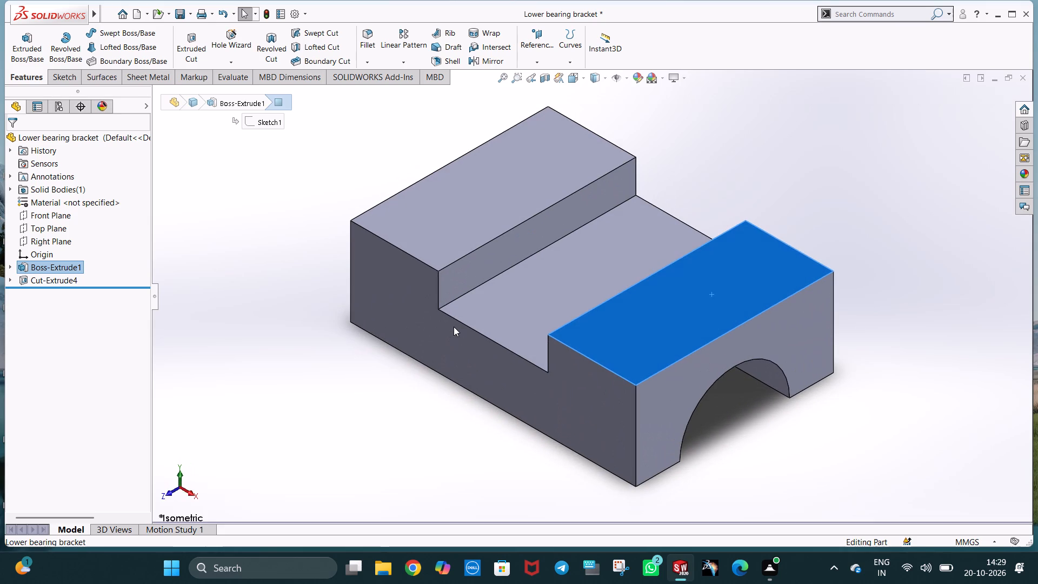
key(Escape)
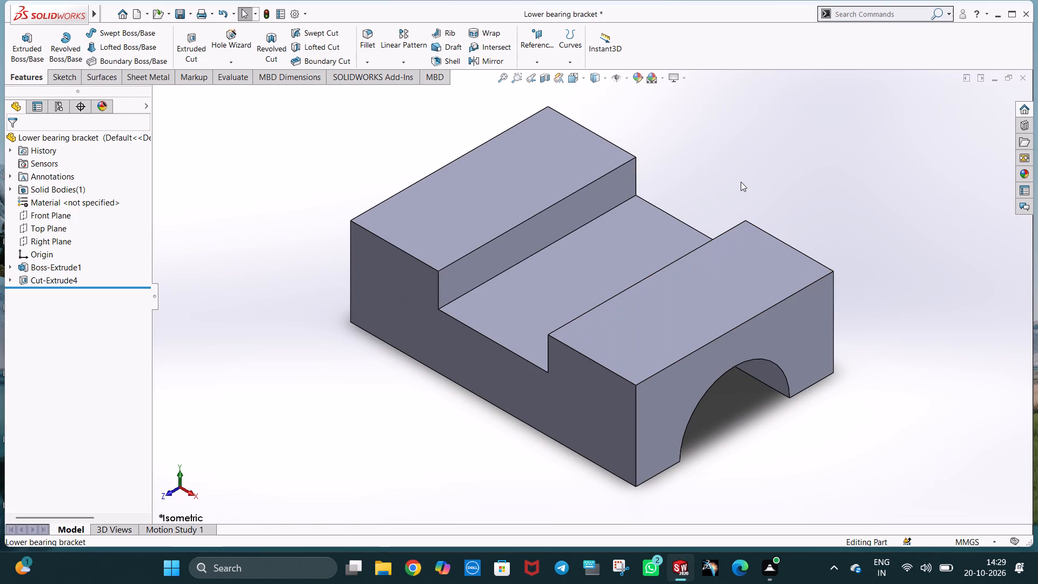
key(ctrl+s)
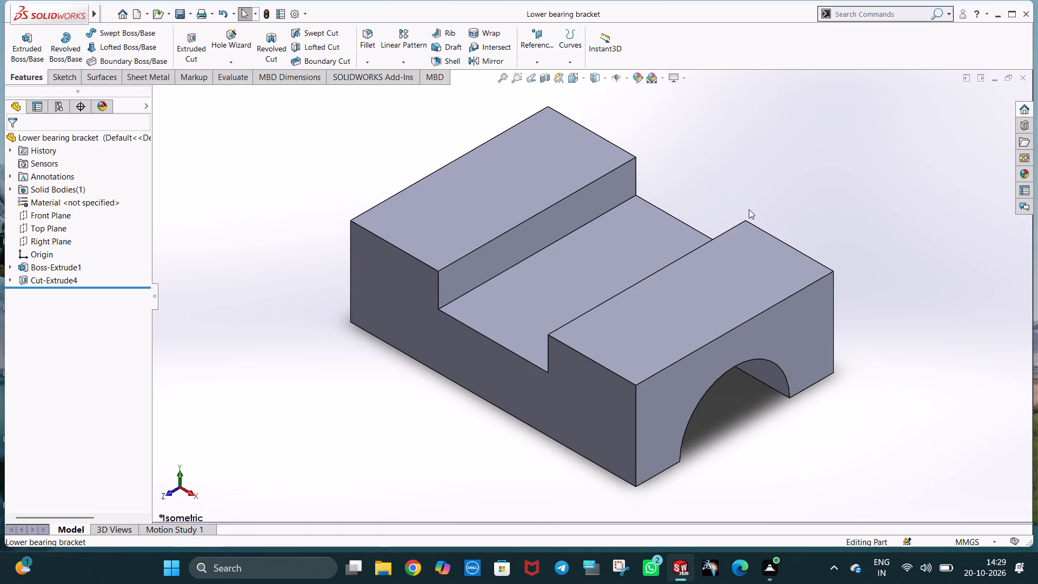
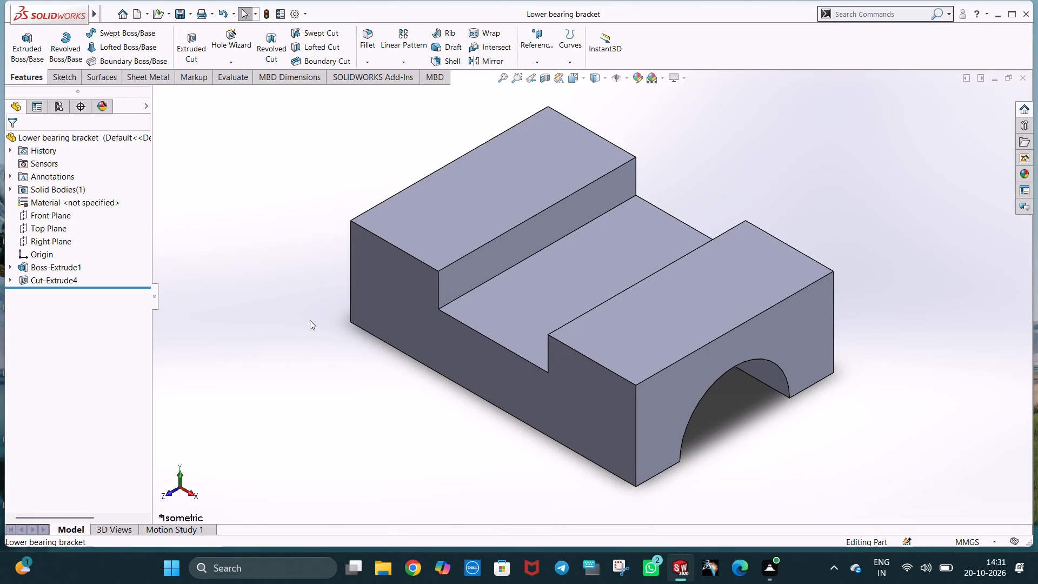
Sketch three lines on the block's front face: an about 61 mm slant from the upper-left corner, a horizontal top, and a slant to the upper-right corner.
key(ctrl+1)
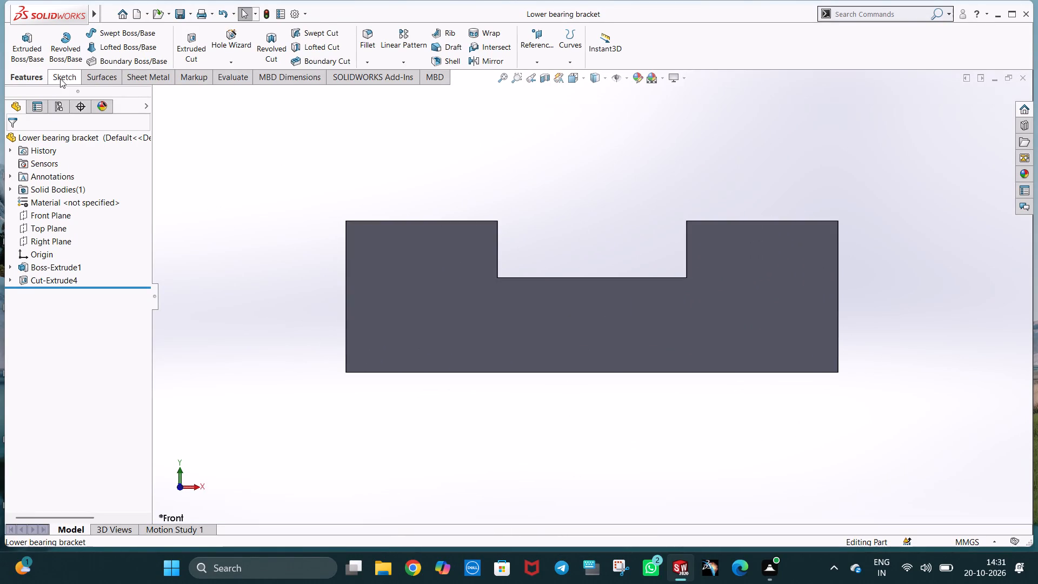
click(60, 78)
right_click(355, 321)
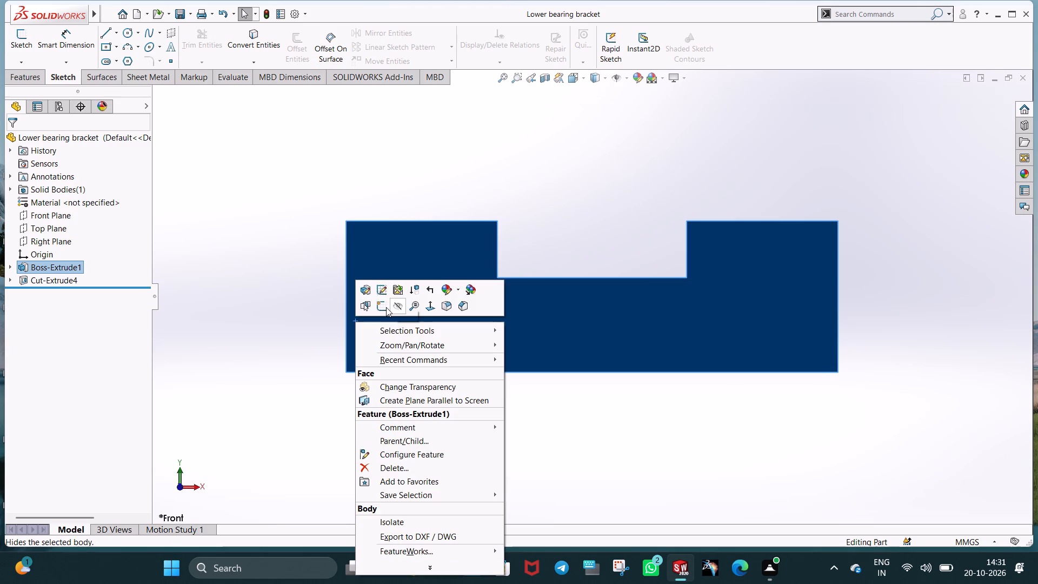
click(386, 307)
click(108, 35)
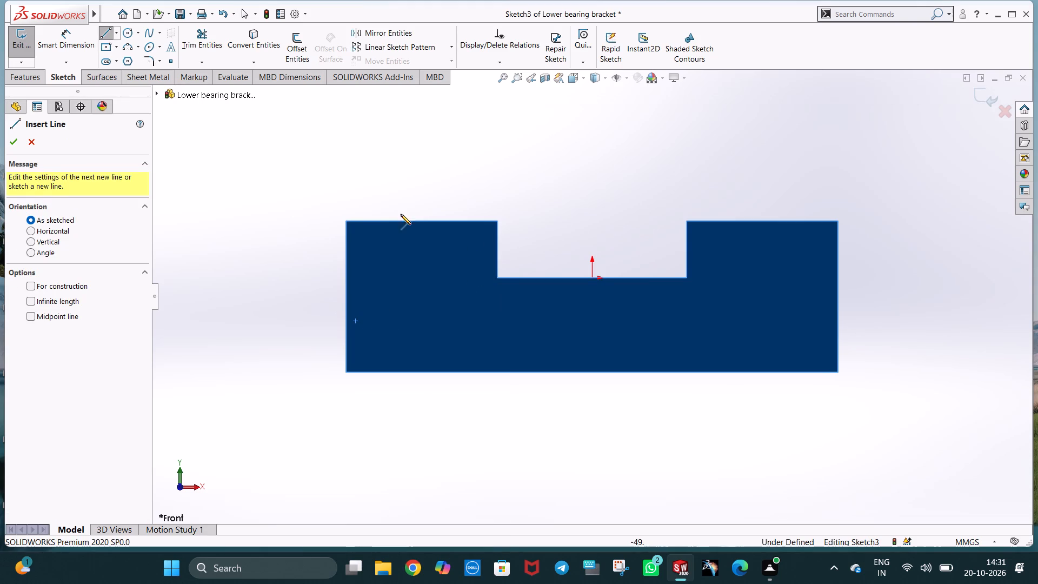
click(346, 222)
scroll(426, 140, up, 1)
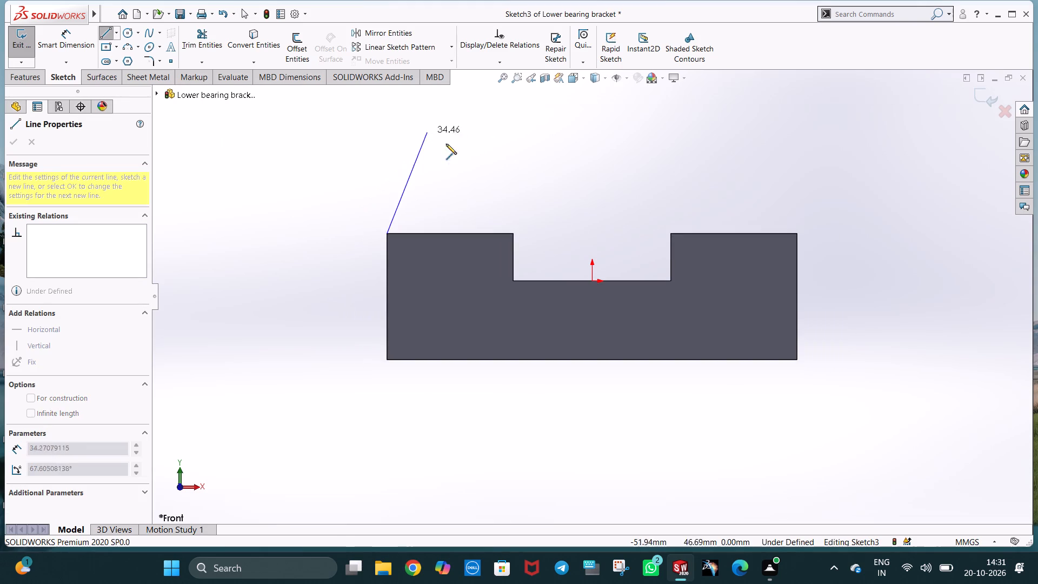
scroll(505, 135, up, 2)
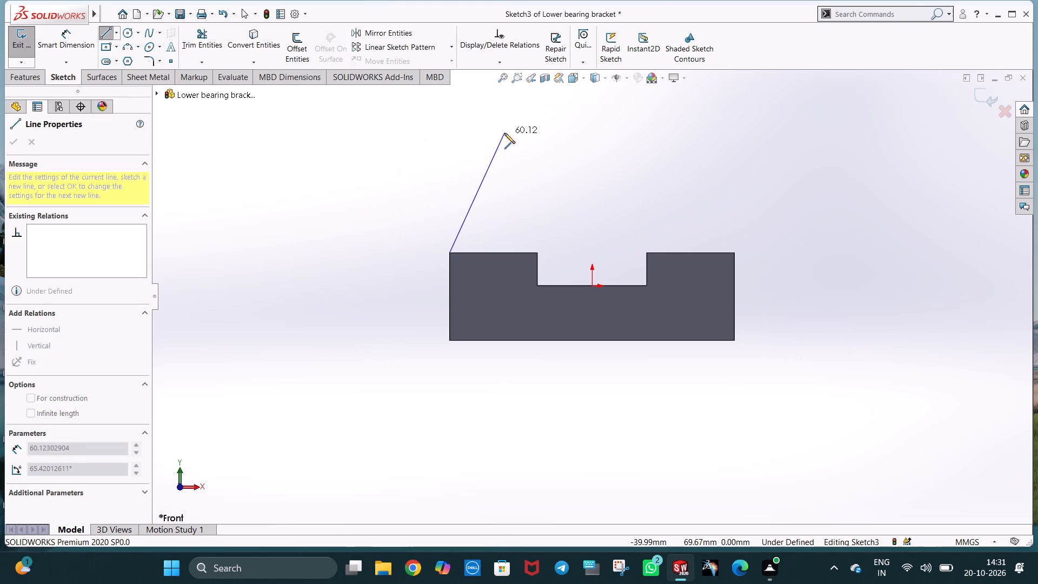
click(503, 131)
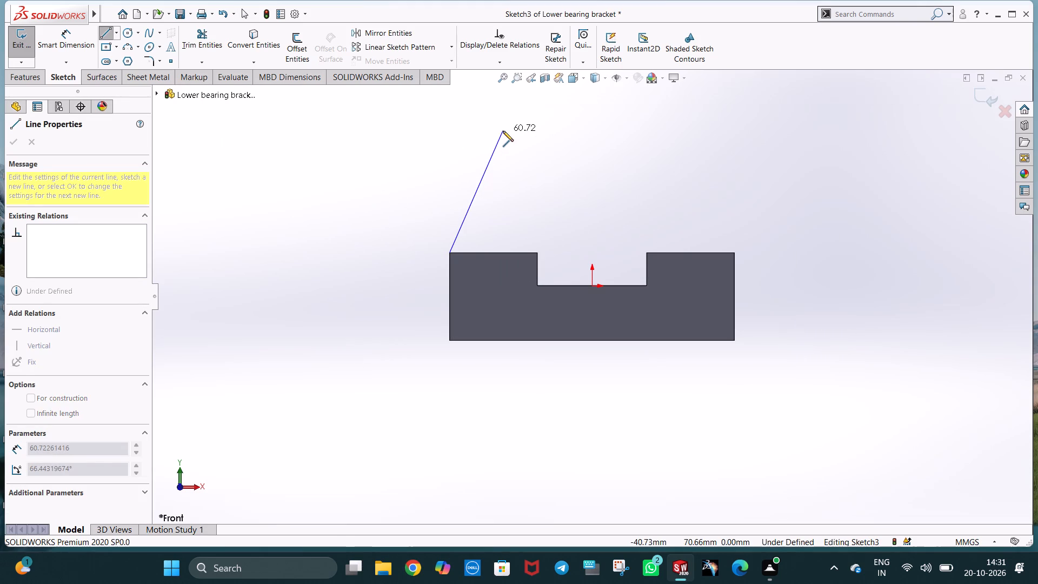
click(688, 130)
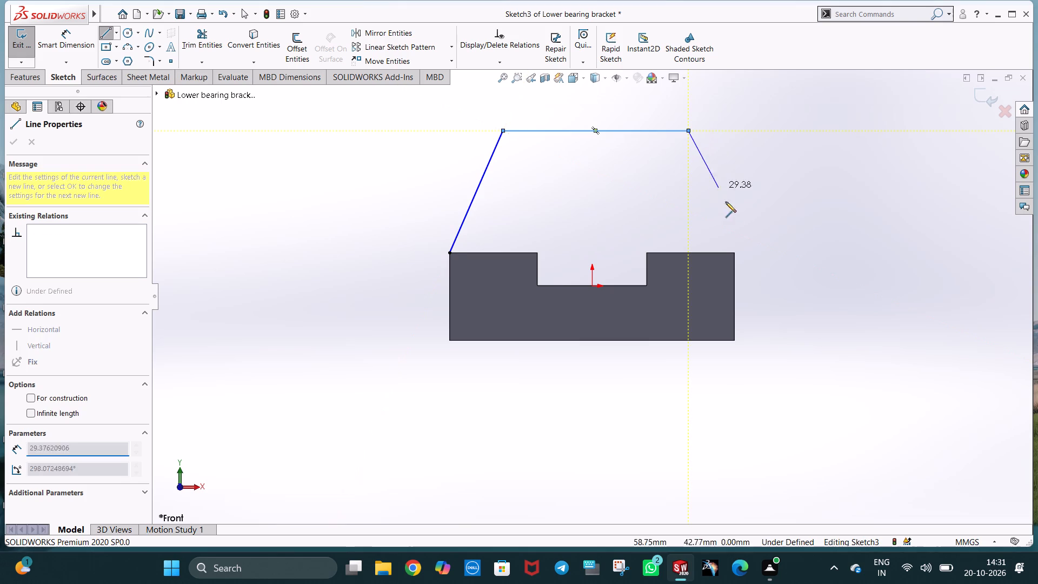
click(736, 253)
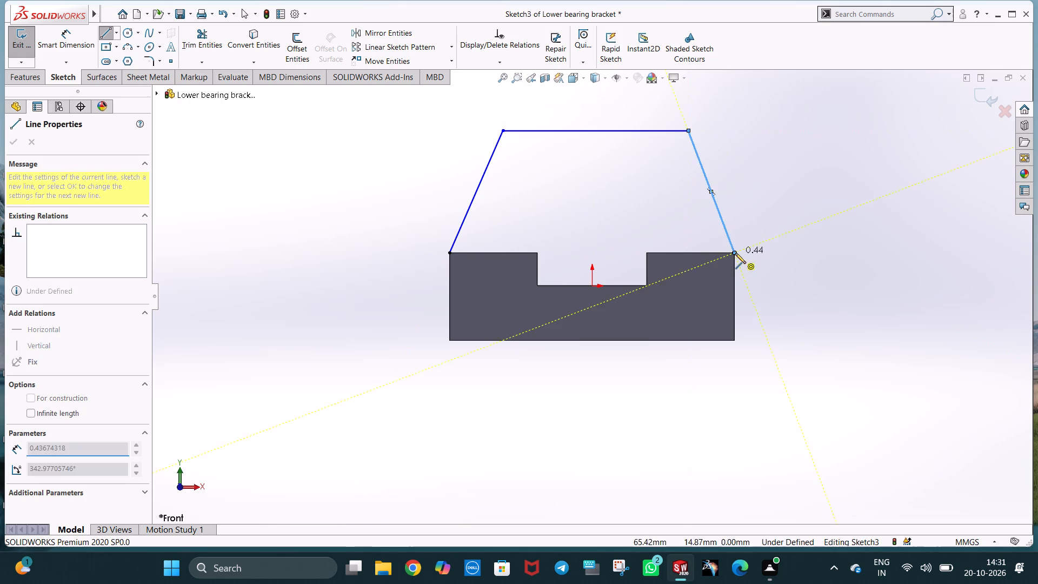
key(Escape)
click(743, 222)
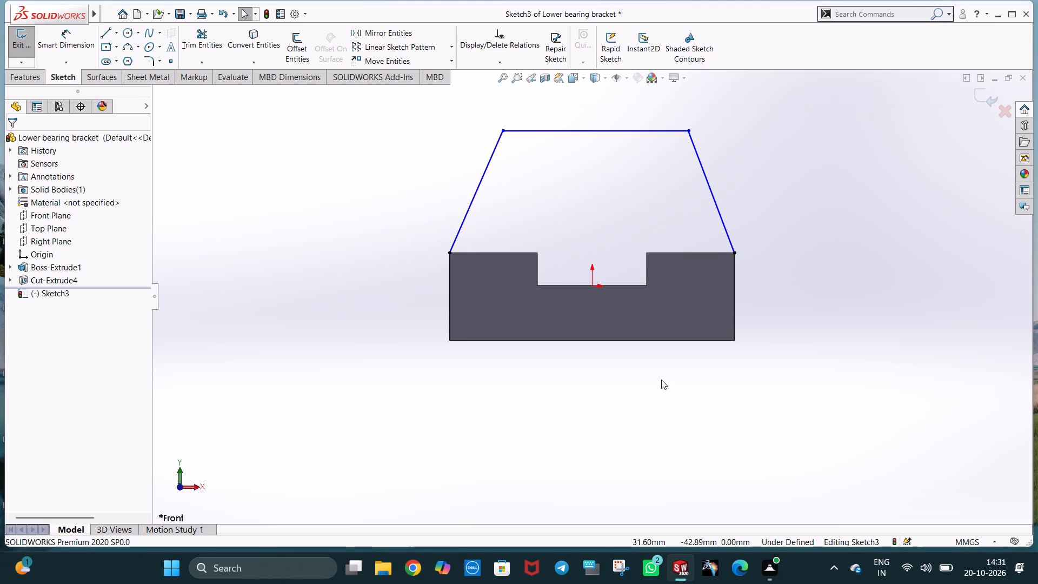
Draw a vertical centerline from the origin up to the sketch's horizontal top line.
click(118, 34)
click(125, 58)
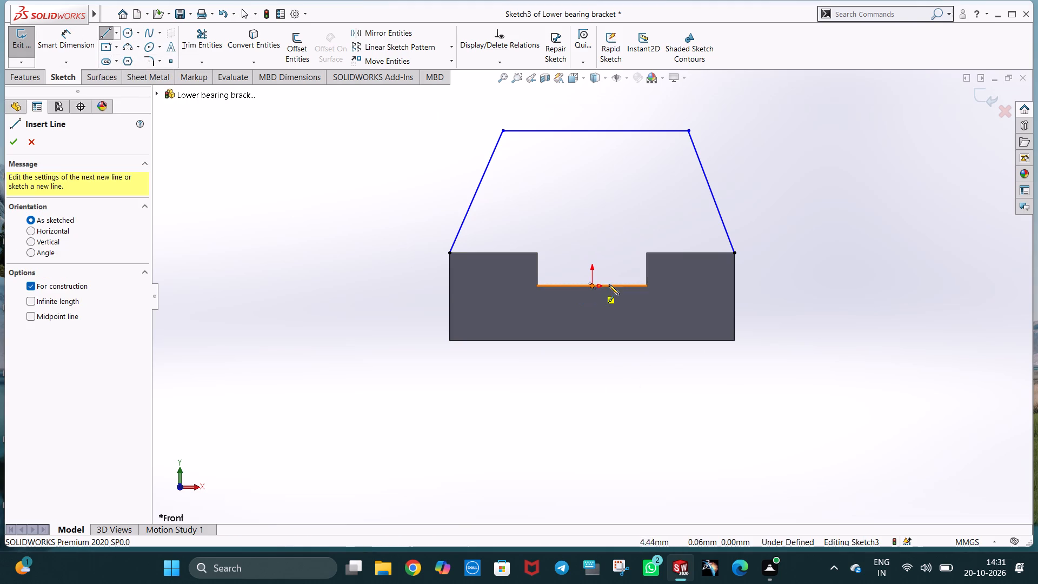
click(593, 286)
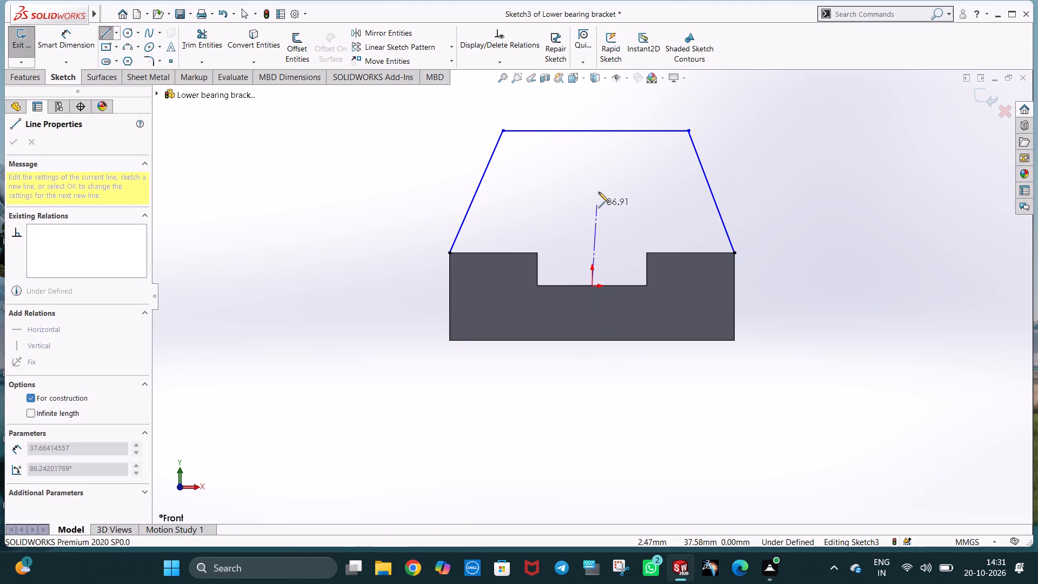
click(591, 129)
key(Escape)
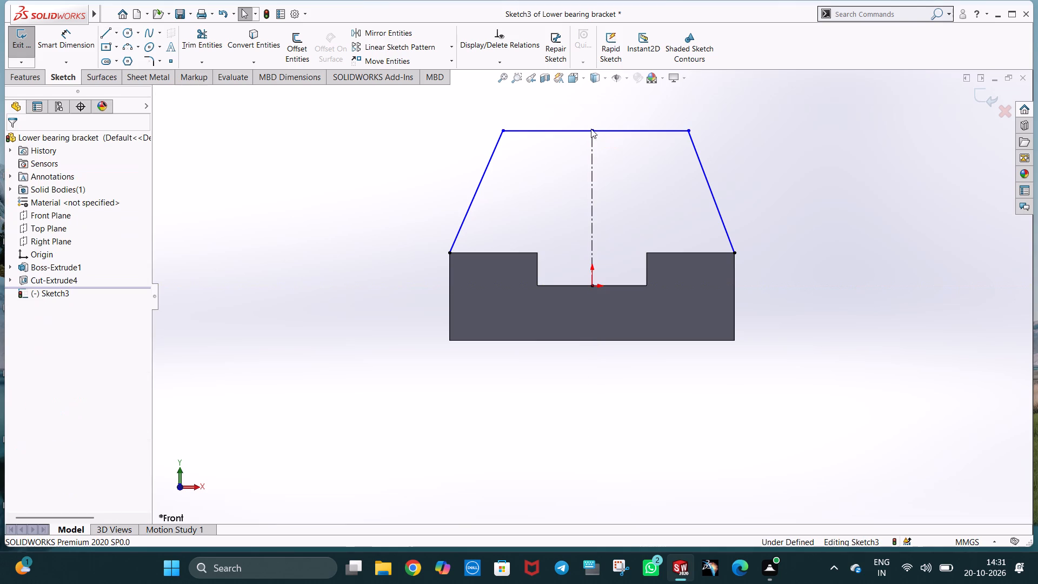
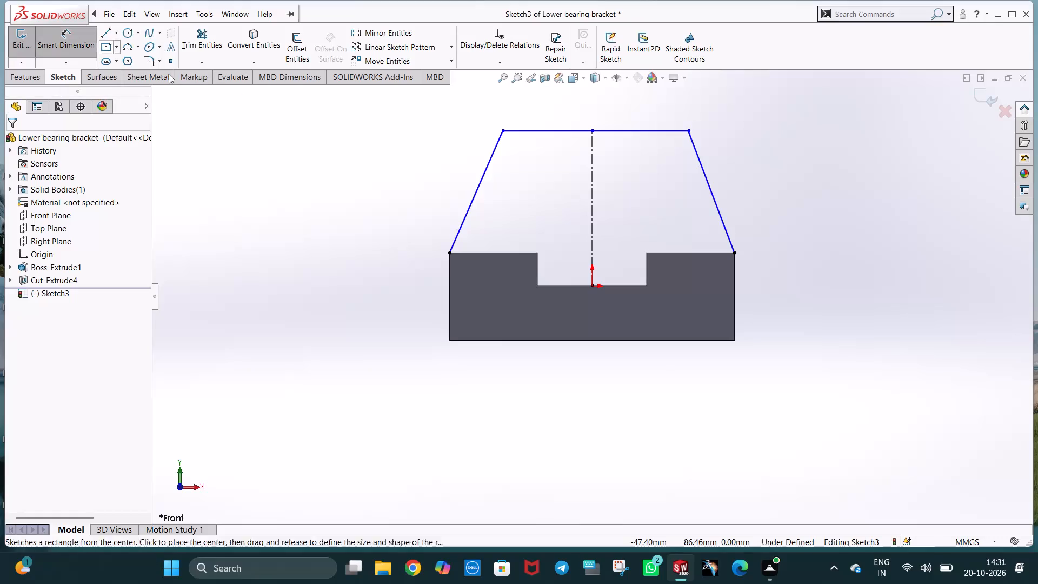
Dimension the horizontal distance from the top line's left endpoint to the vertical centerline as 40 mm.
click(505, 132)
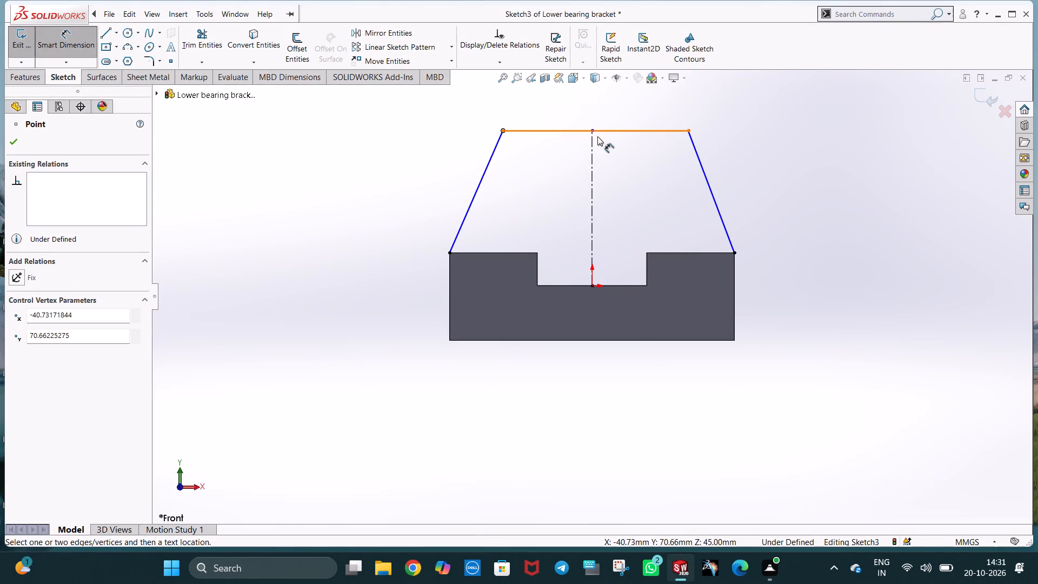
click(592, 144)
click(568, 110)
text(40)
key(Return)
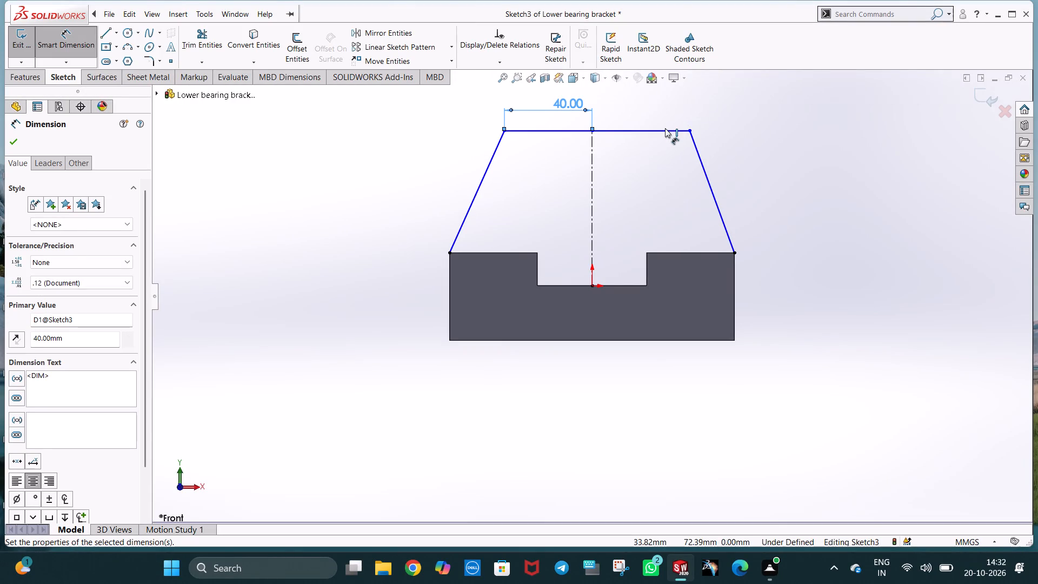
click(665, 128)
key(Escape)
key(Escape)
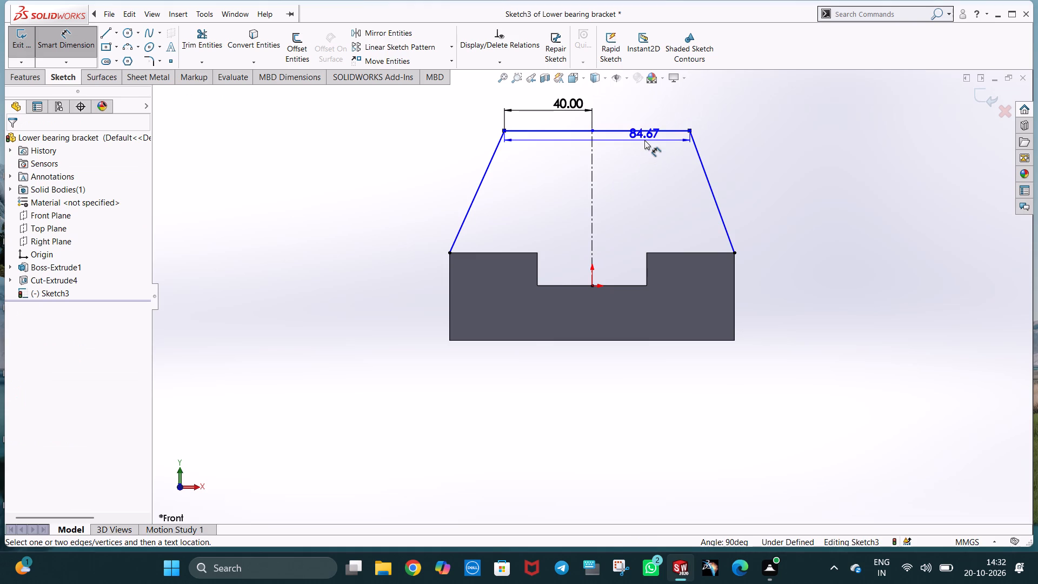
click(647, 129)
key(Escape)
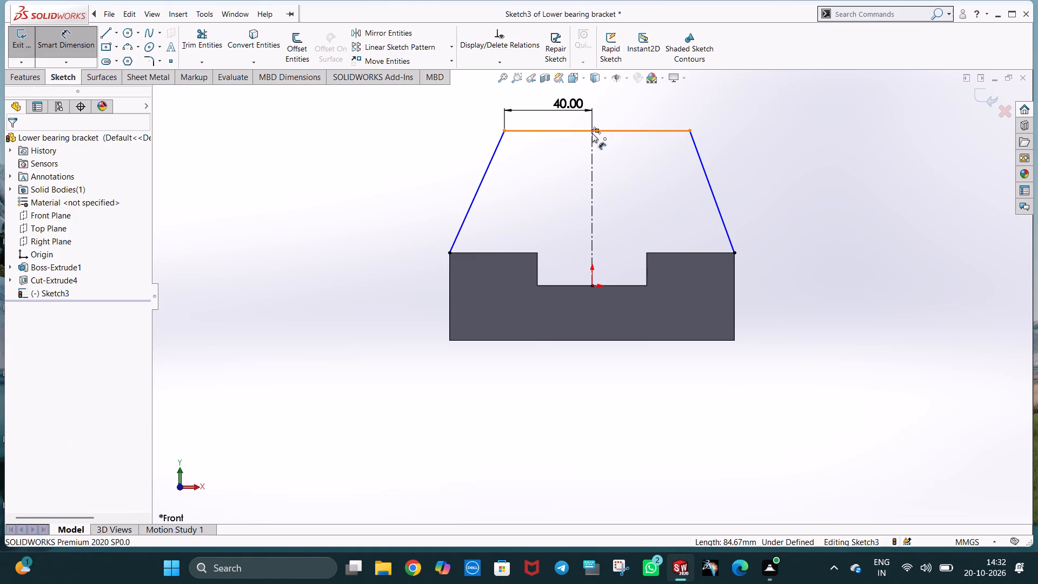
Dimension the horizontal distance from the centerline's top end to the top line's right endpoint as 40 mm.
click(592, 133)
click(691, 133)
click(662, 156)
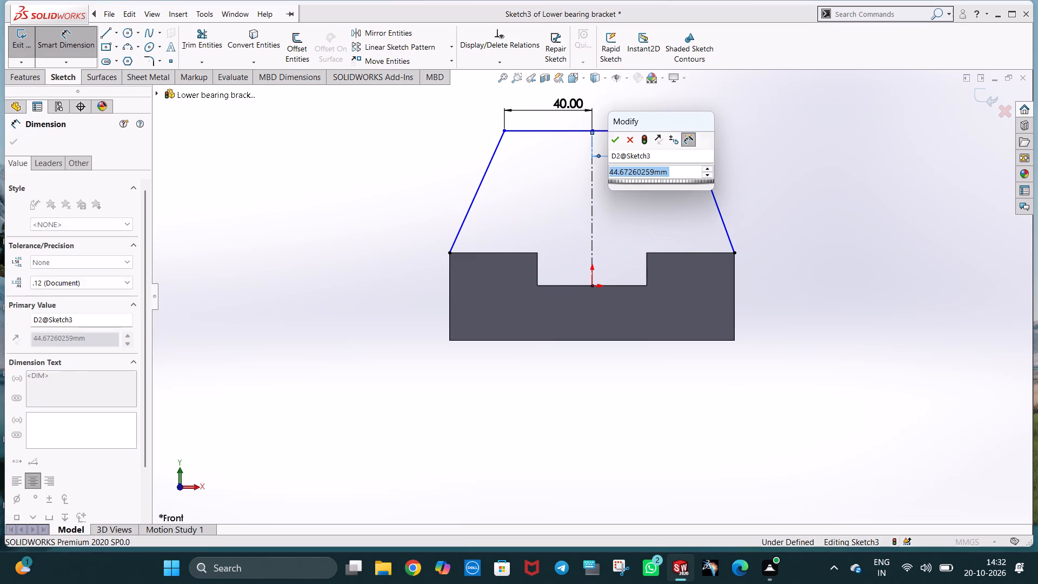
text(40)
key(Return)
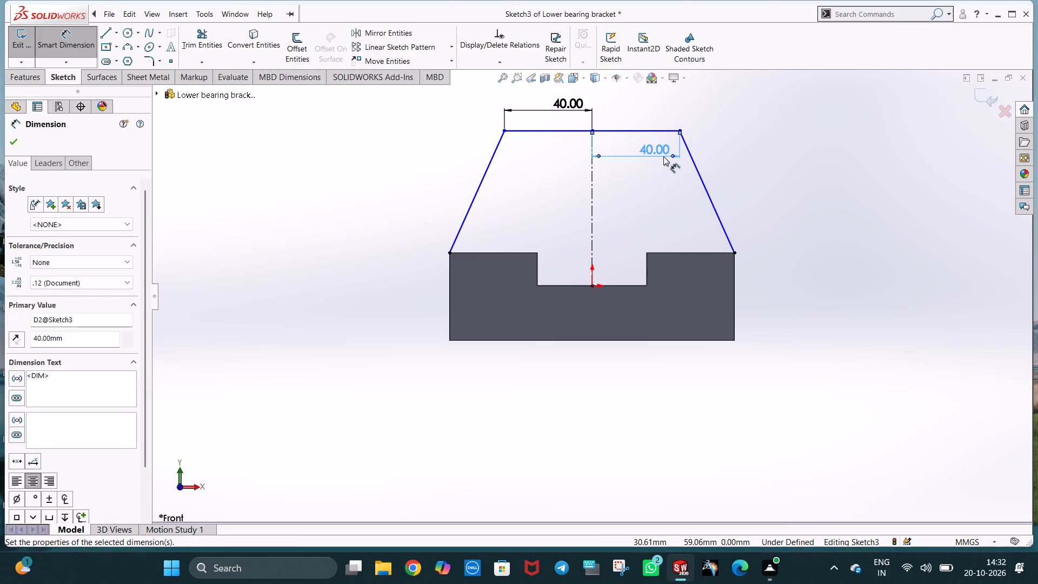
click(755, 136)
key(Escape)
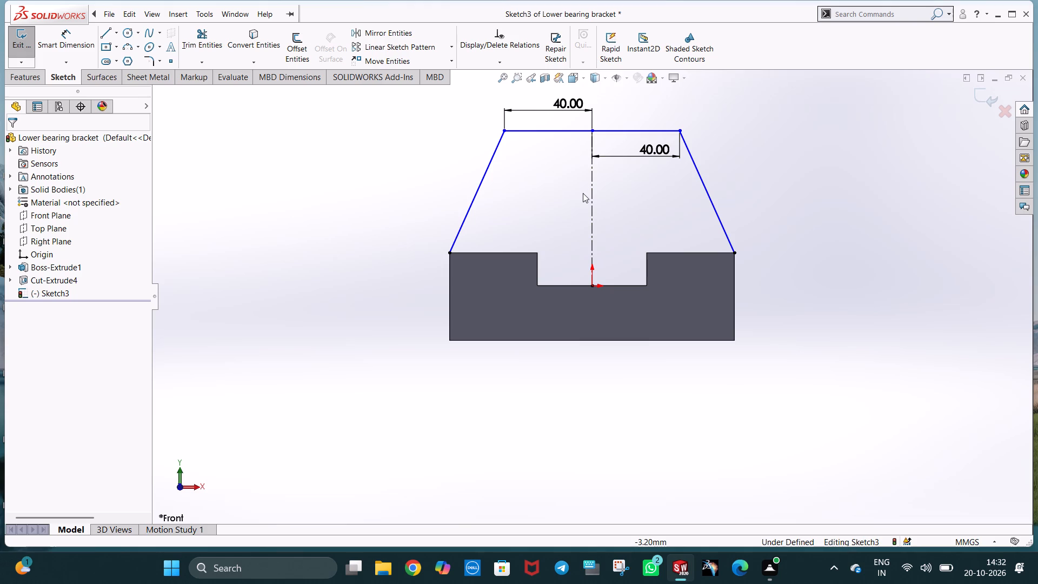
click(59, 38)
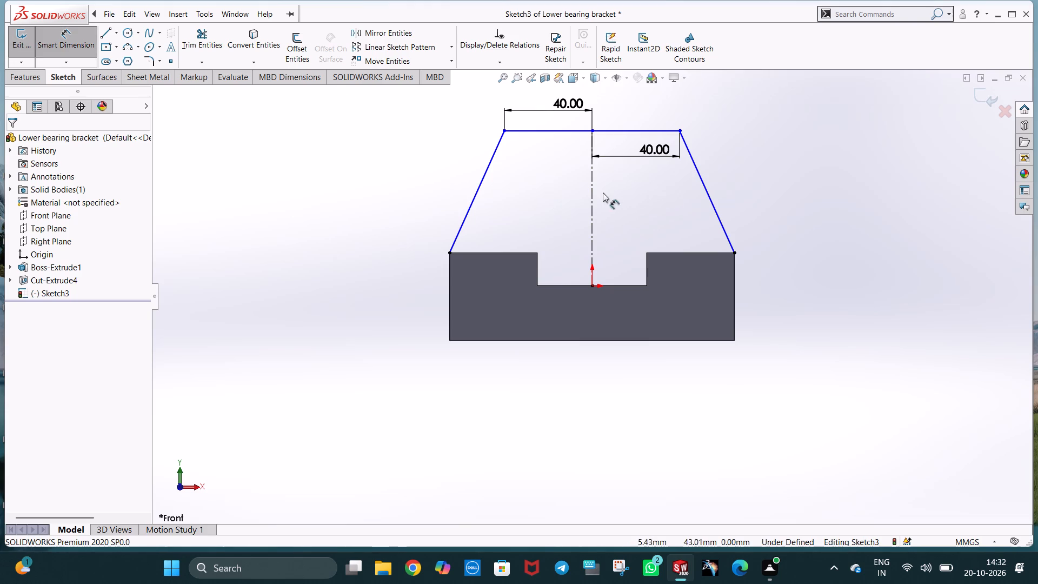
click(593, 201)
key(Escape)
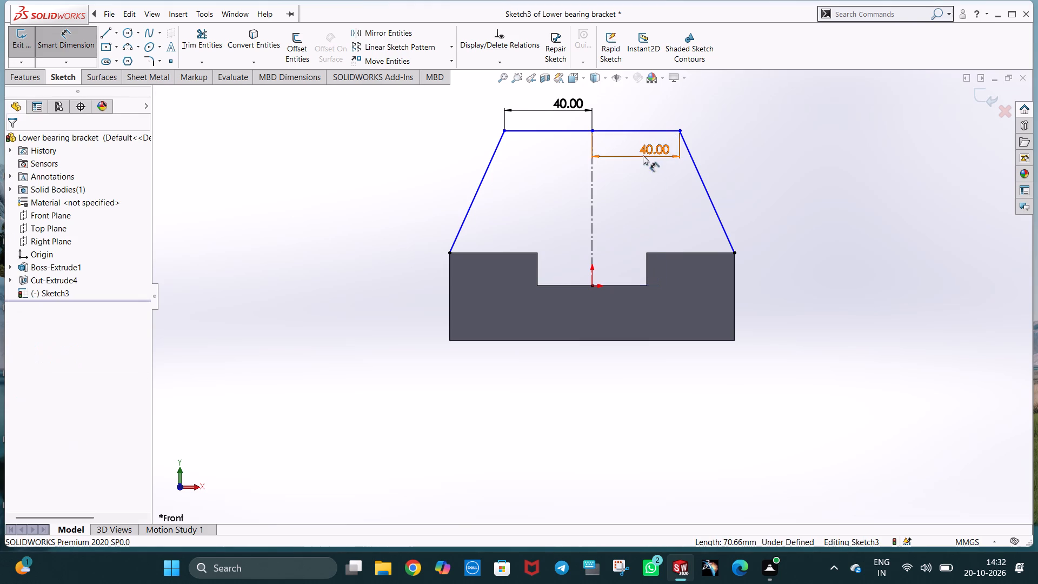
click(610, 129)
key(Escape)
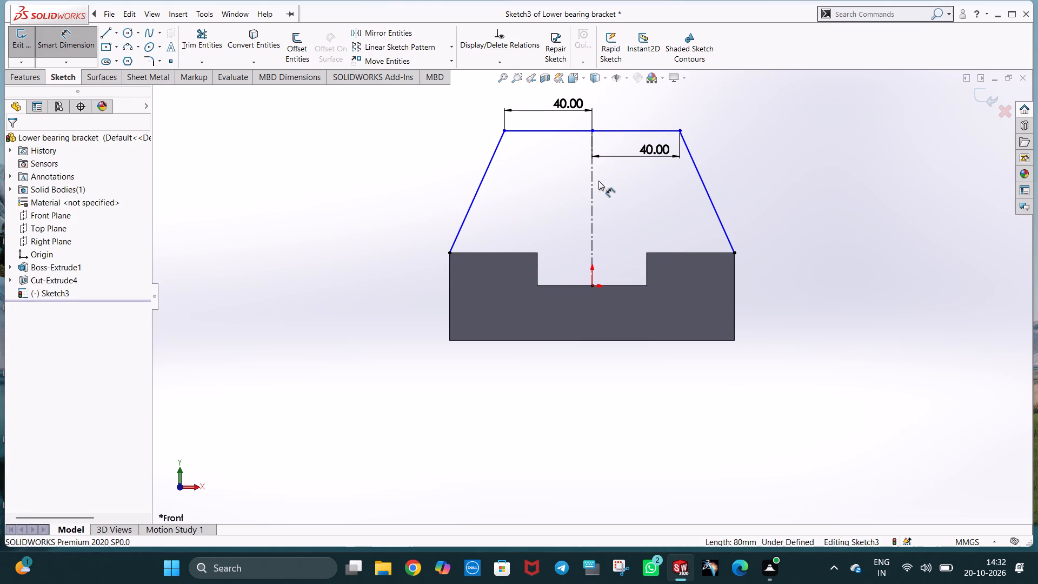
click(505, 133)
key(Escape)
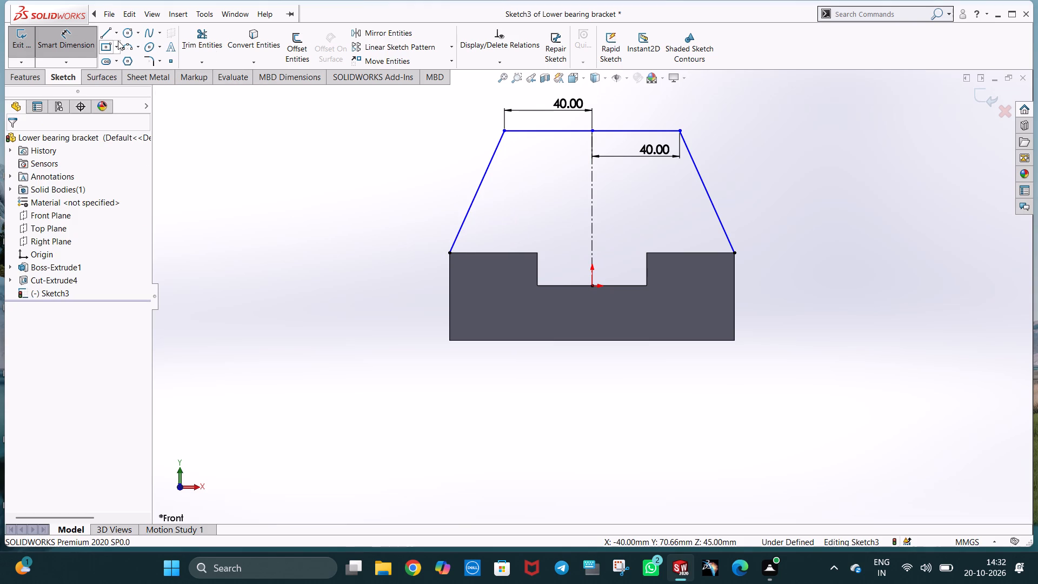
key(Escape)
Close the tapered profile with a horizontal line joining the block's upper-left and upper-right corners.
click(108, 32)
click(451, 254)
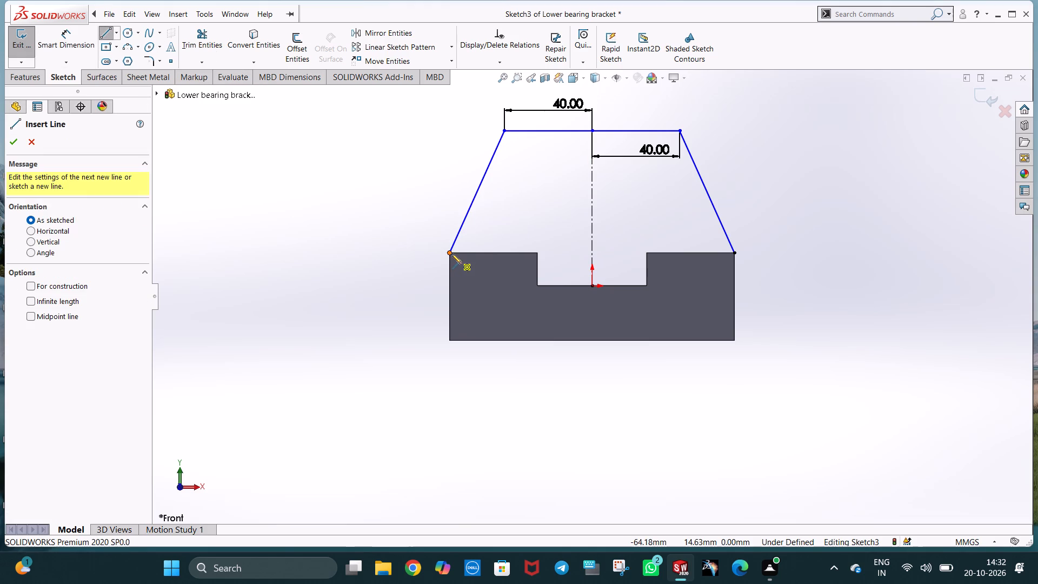
click(735, 253)
key(Escape)
key(Escape)
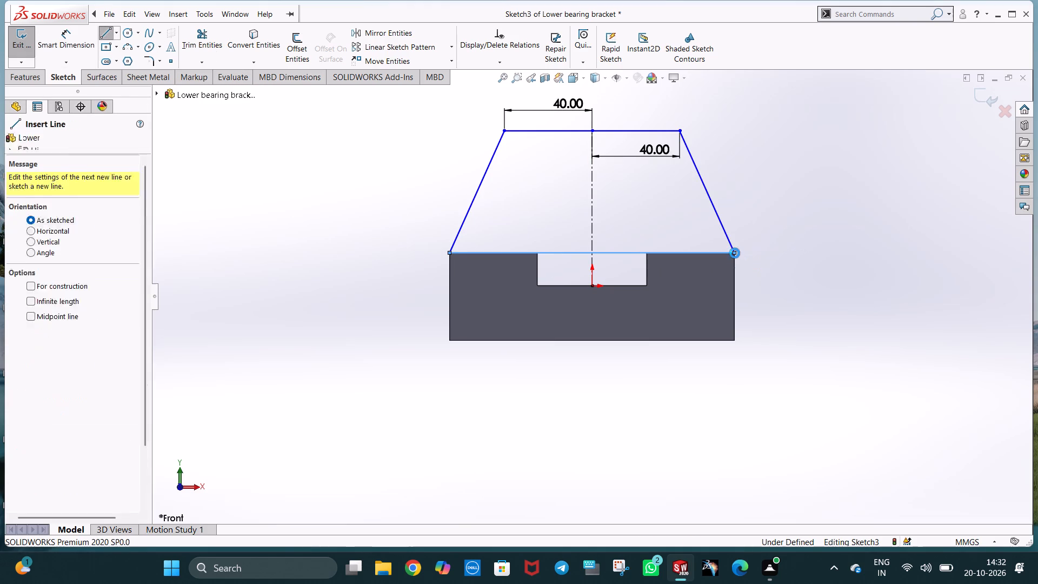
click(299, 150)
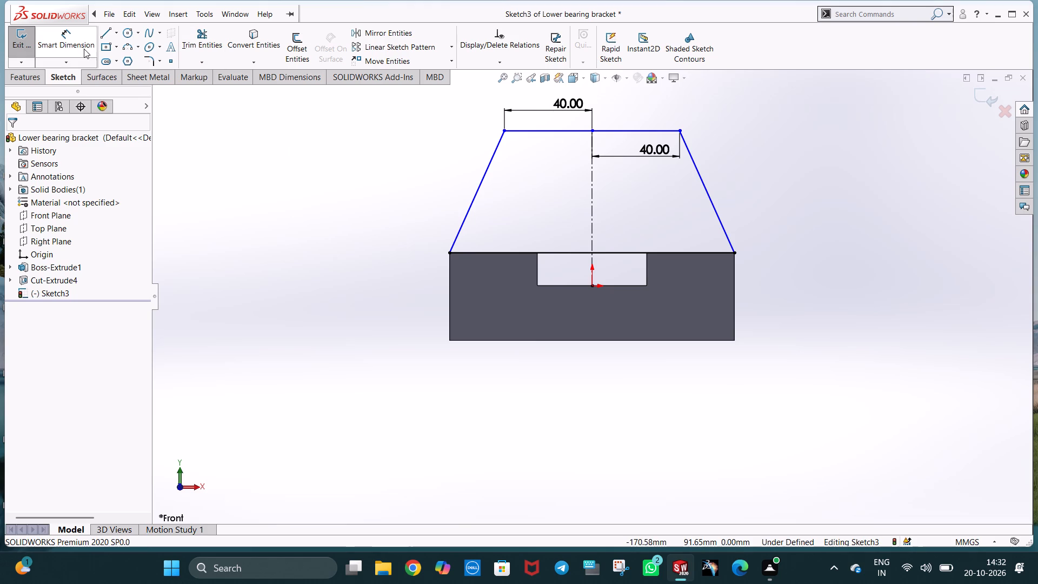
Dimension the vertical distance between the profile's top line and its base line as 60 mm.
click(84, 49)
click(514, 132)
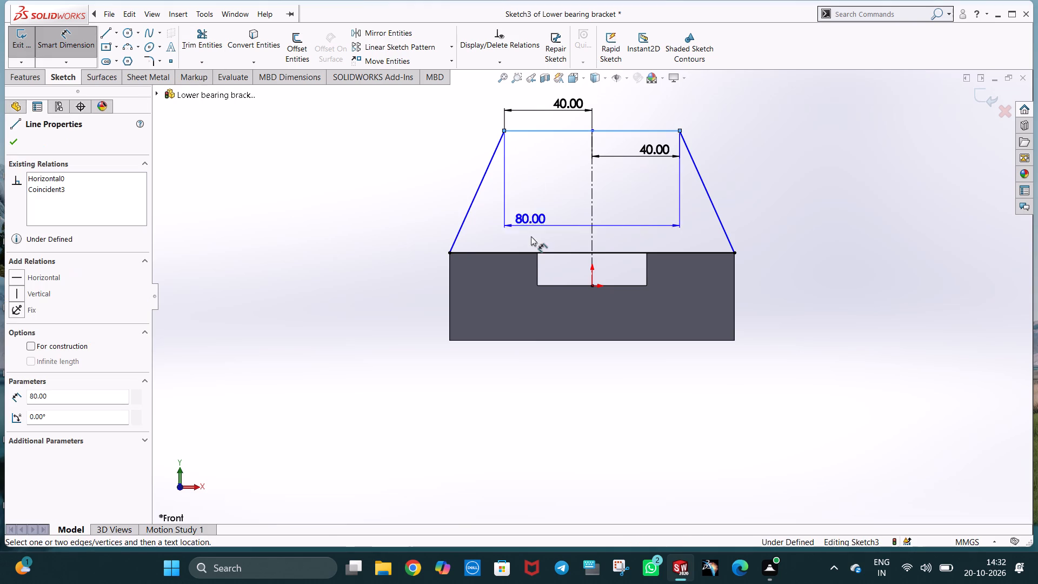
click(532, 253)
click(522, 205)
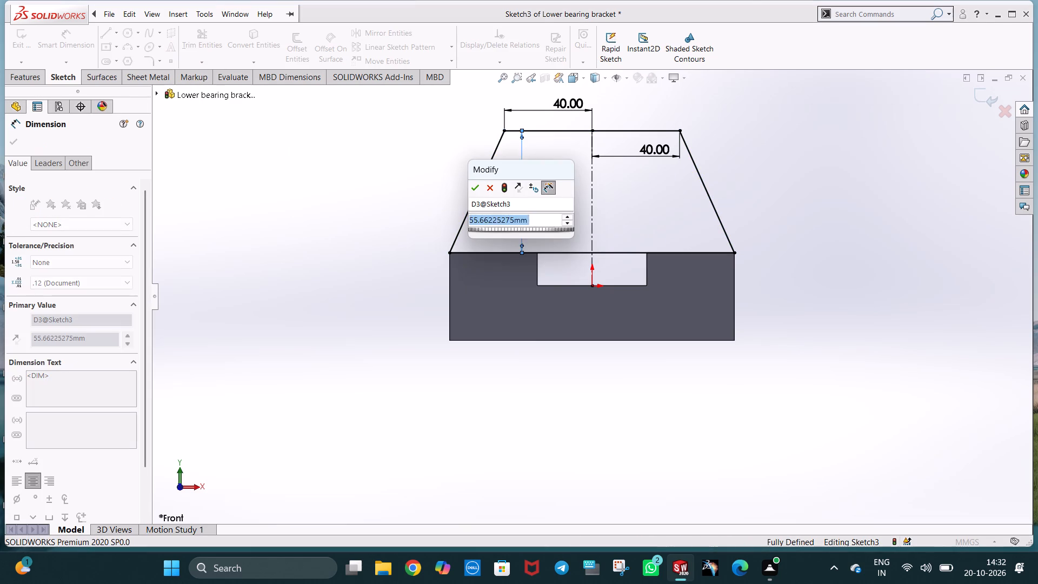
text(60)
key(Return)
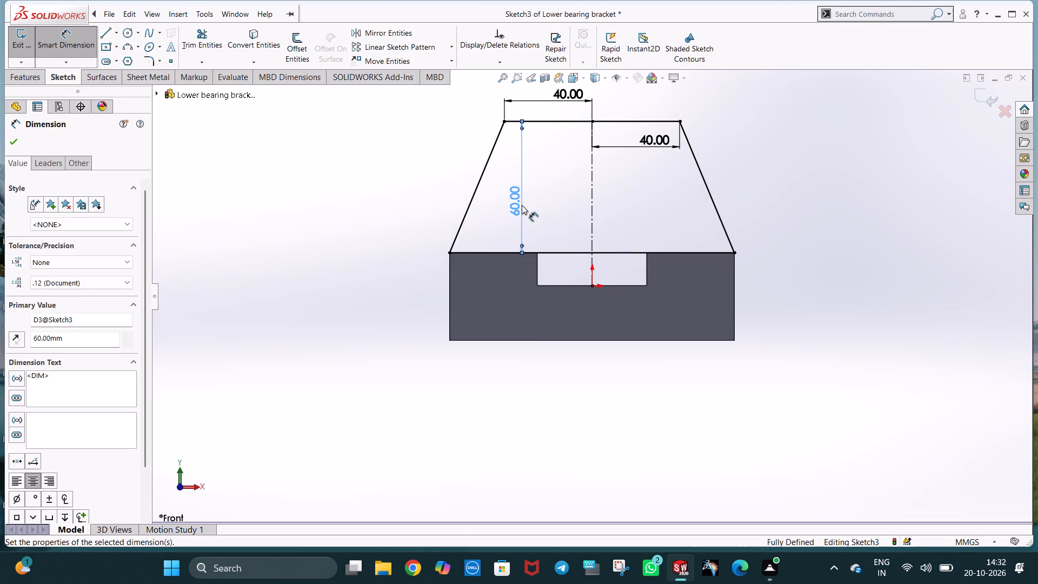
key(Escape)
click(831, 160)
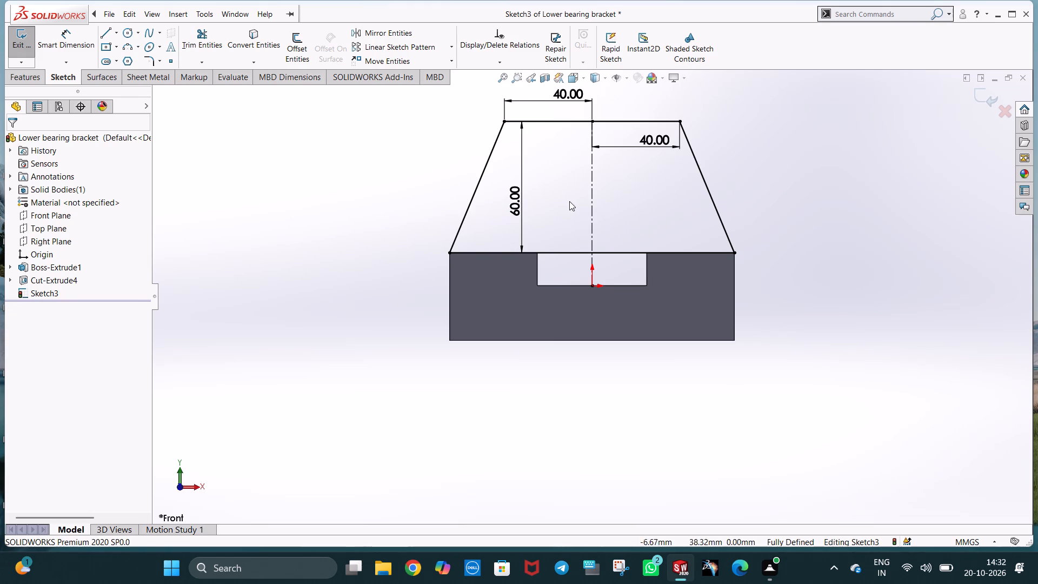
Trace the block's notch with three connected lines: down its left wall, across its floor and up its right wall.
middle_drag(749, 178, 750, 182)
middle_drag(750, 182, 730, 222)
key(ctrl+1)
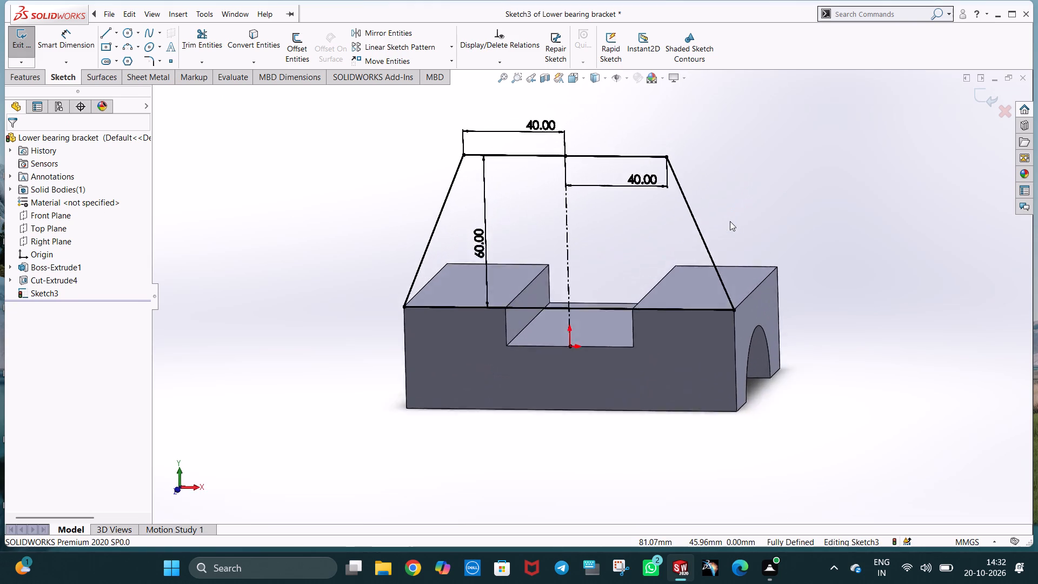
scroll(780, 218, up, 2)
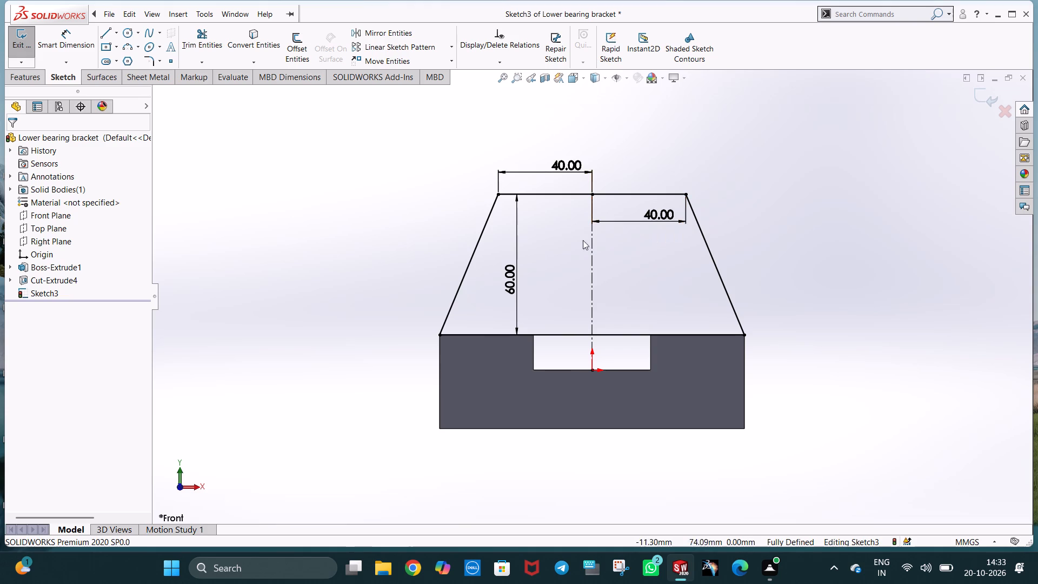
click(109, 35)
click(535, 336)
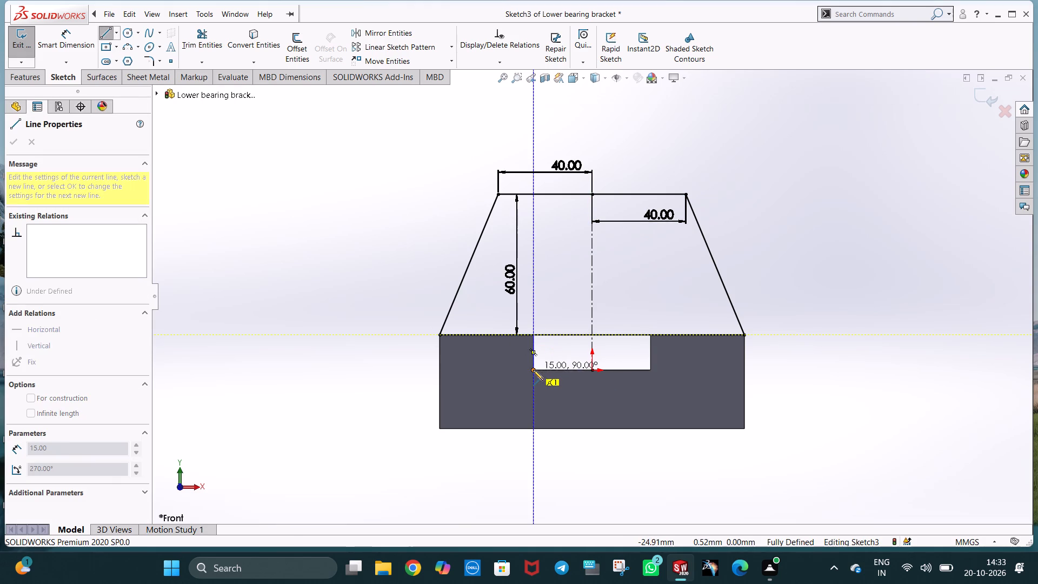
click(533, 370)
click(650, 369)
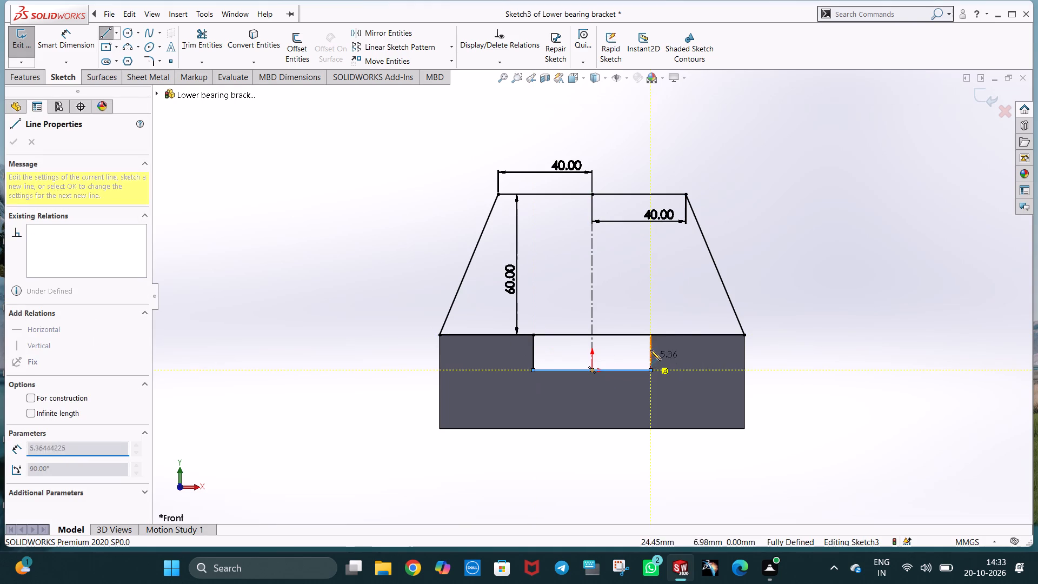
click(651, 335)
key(Escape)
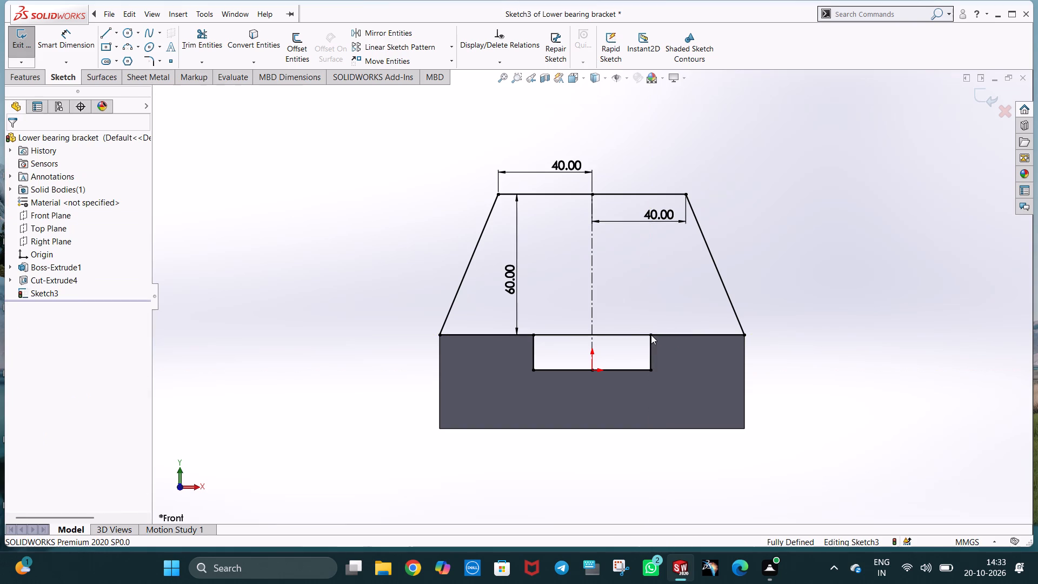
Trim away the part of the profile's base line that spans the notch opening.
click(205, 51)
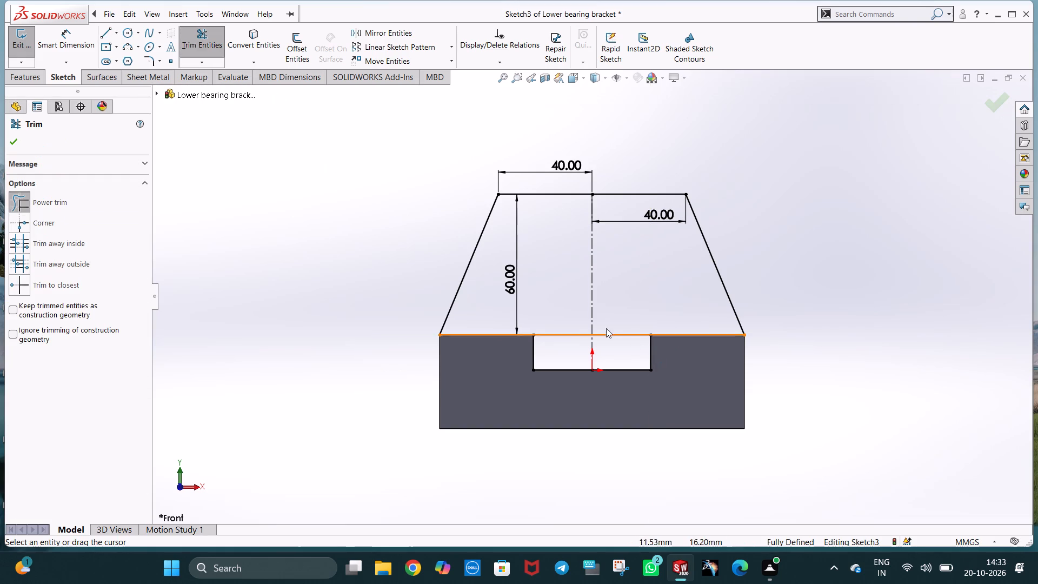
drag(576, 325, 575, 351)
drag(609, 318, 613, 332)
click(613, 333)
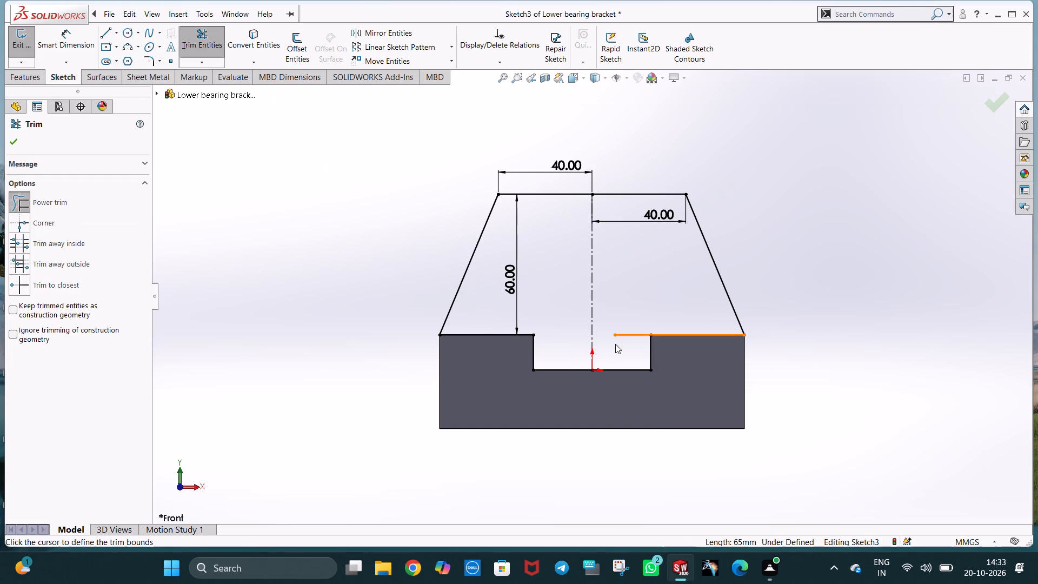
drag(619, 346, 624, 337)
drag(626, 333, 635, 317)
drag(656, 317, 654, 320)
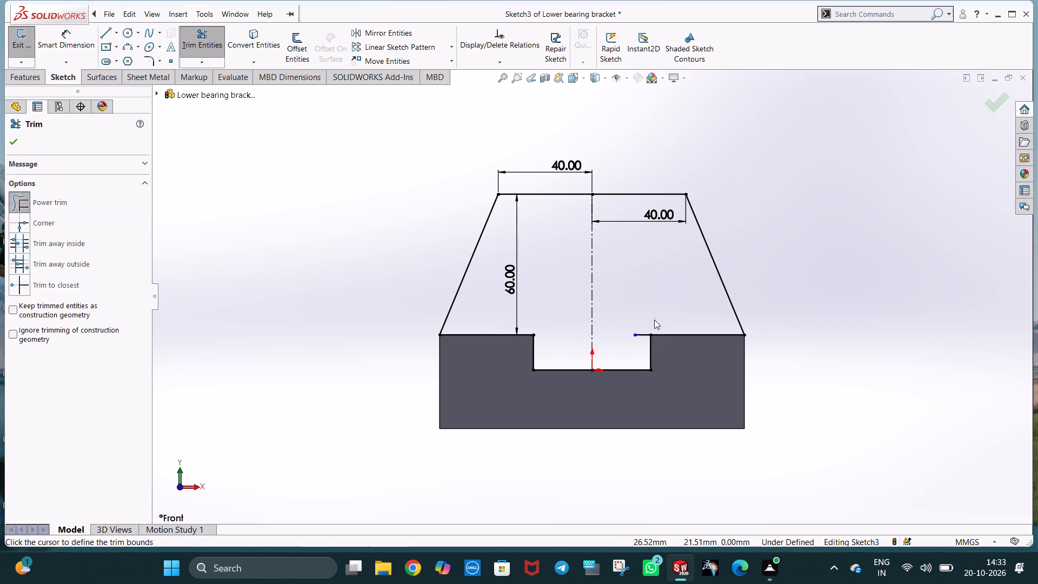
drag(654, 320, 640, 343)
key(Escape)
click(783, 217)
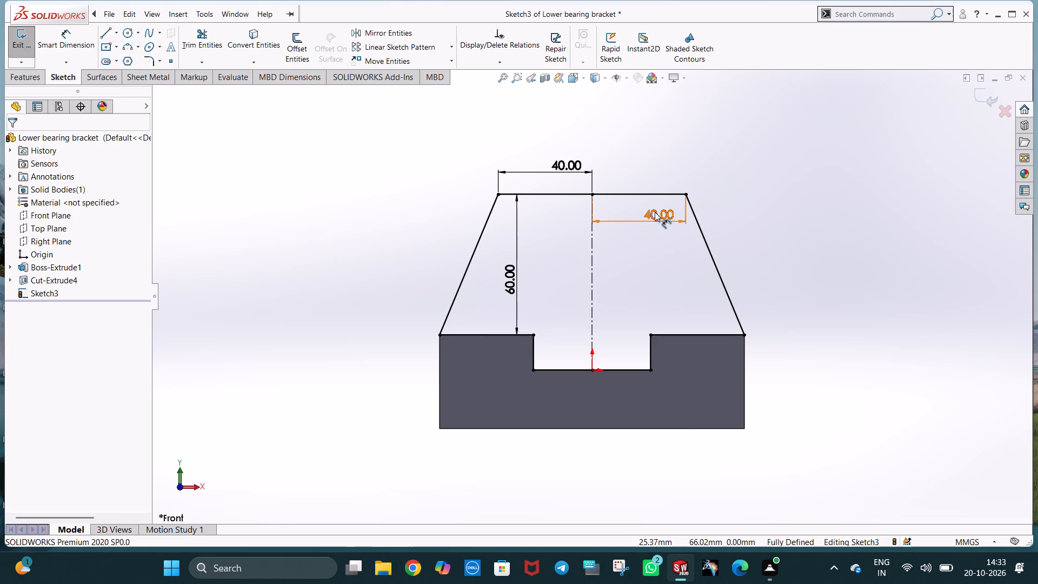
Set up a blind Boss-Extrude of the closed profile, reversed to run back over the block, with a 60 mm depth.
click(37, 76)
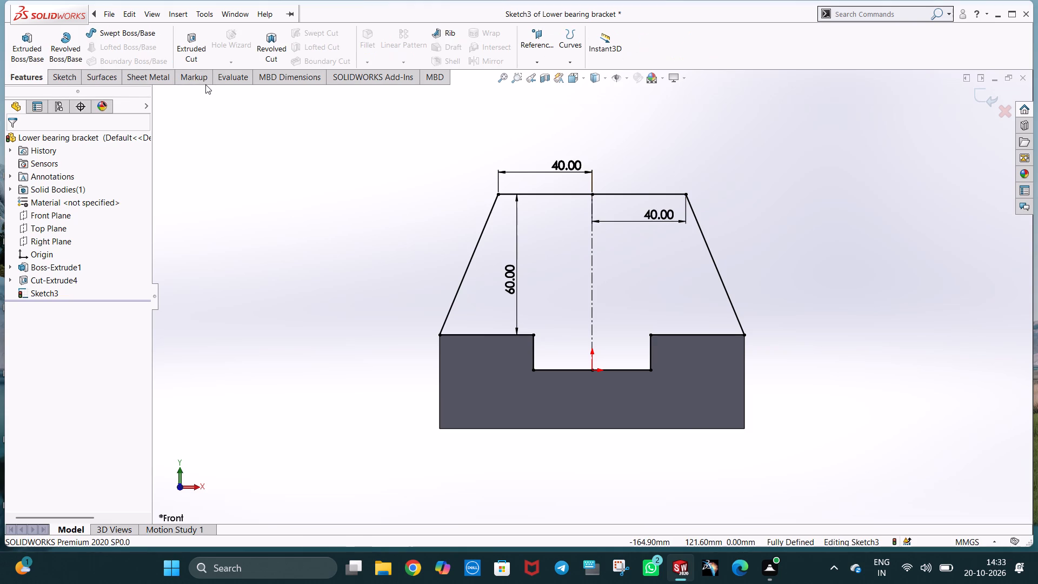
click(34, 57)
scroll(553, 359, up, 2)
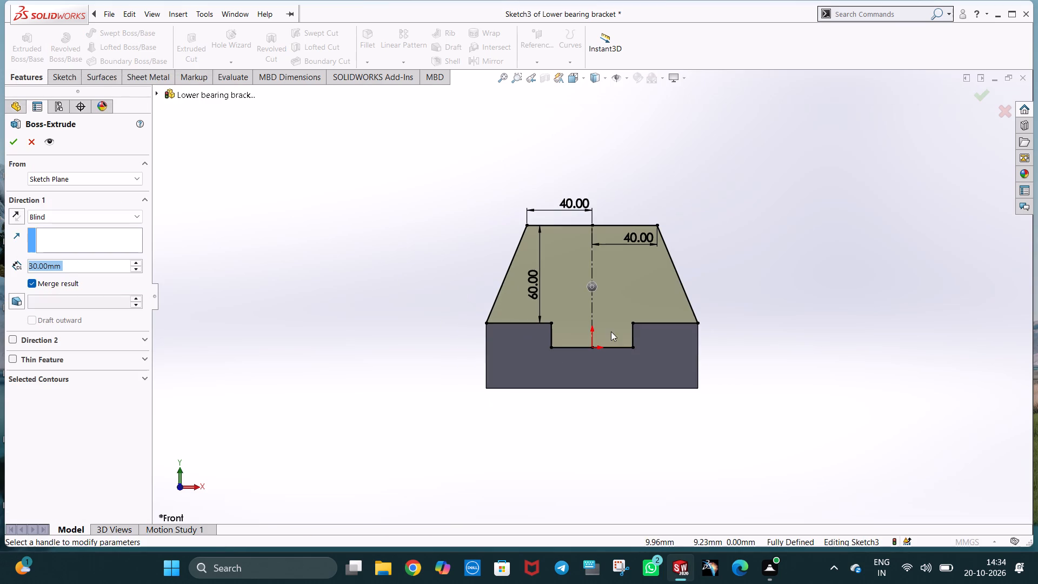
middle_drag(611, 331, 528, 437)
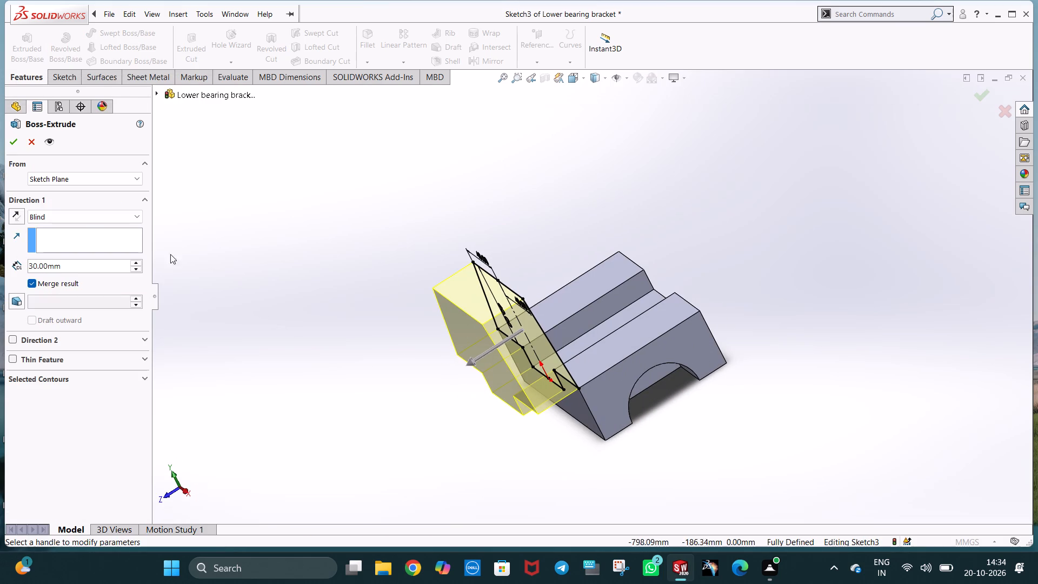
click(14, 213)
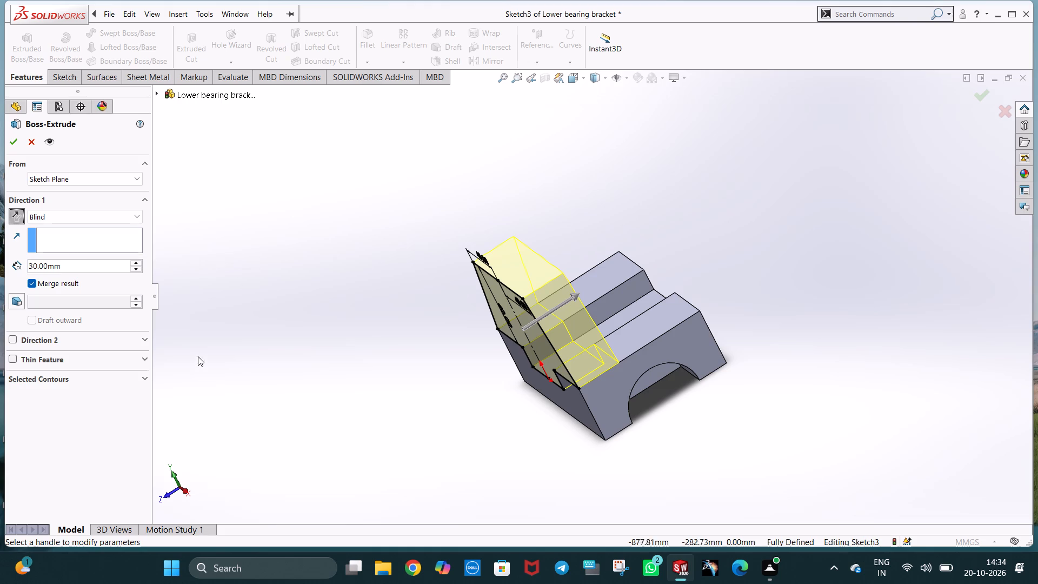
middle_drag(440, 330, 495, 294)
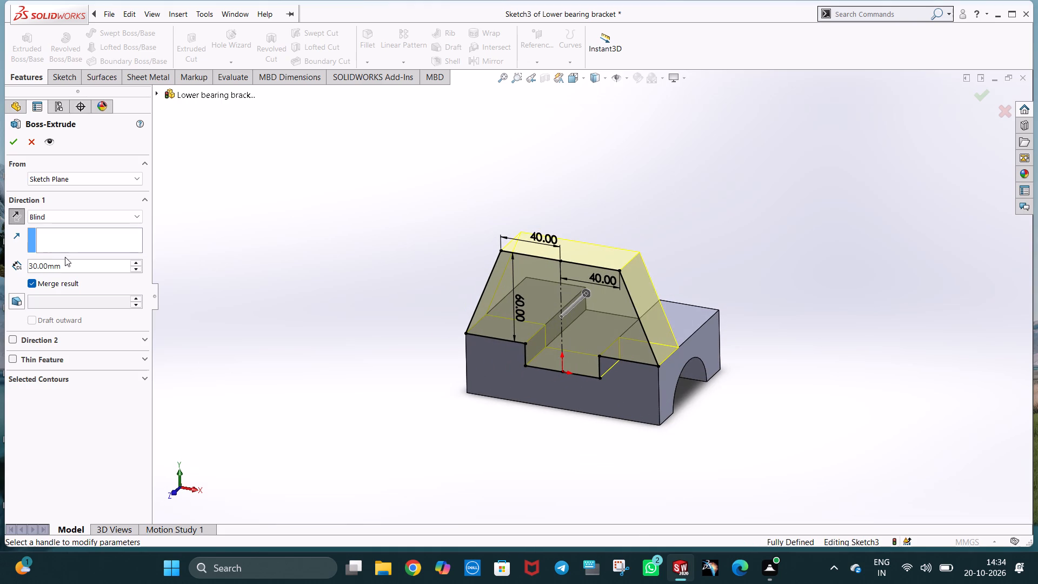
drag(63, 266, 21, 269)
text(60)
key(Return)
Set the Boss-Extrude's blind depth to 75 mm and complete the tapered upper body.
middle_drag(531, 281, 478, 337)
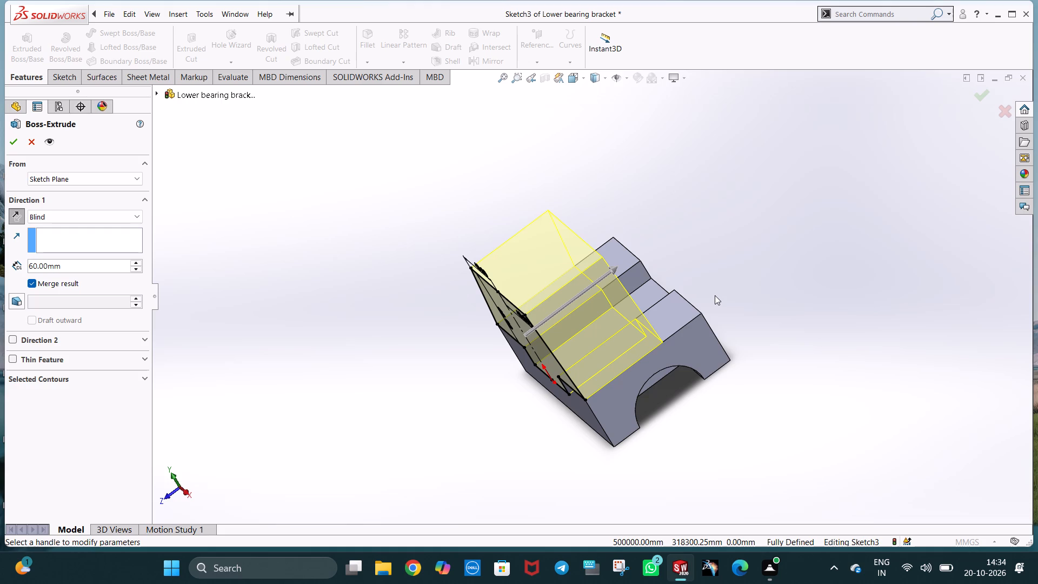
click(73, 264)
drag(73, 264, 16, 256)
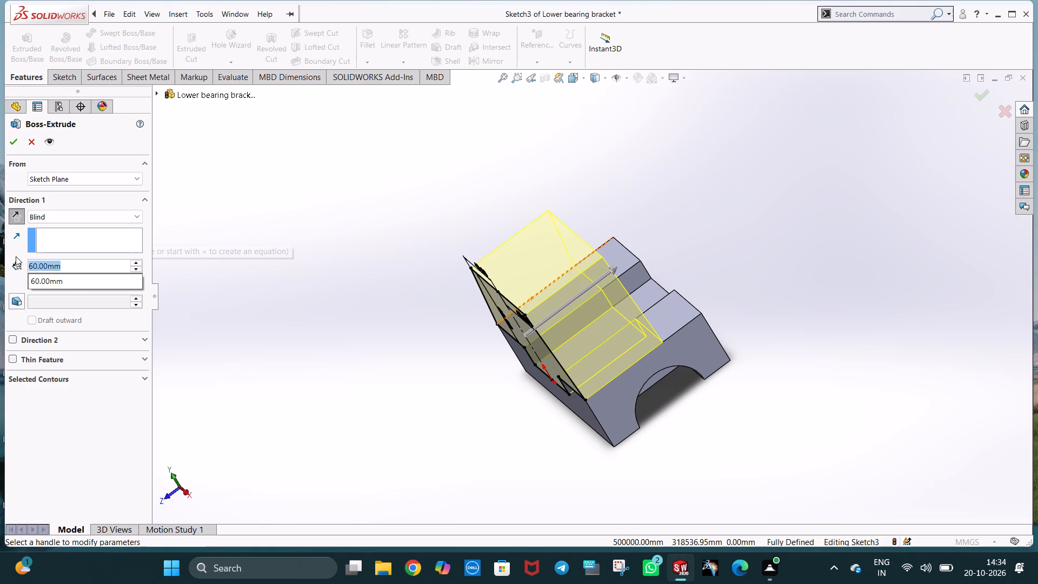
text(70)
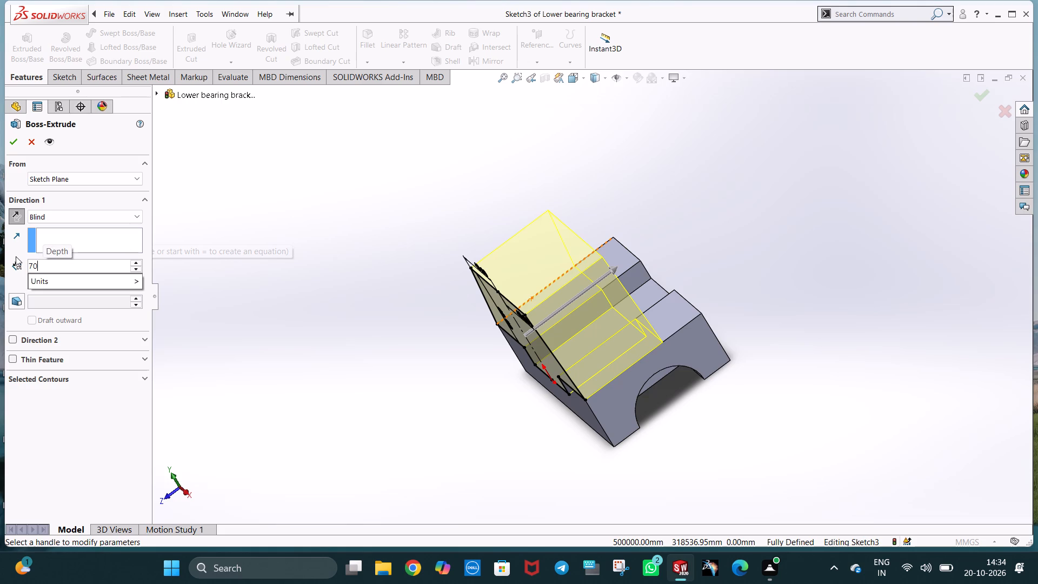
key(BackSpace)
key(5)
key(Return)
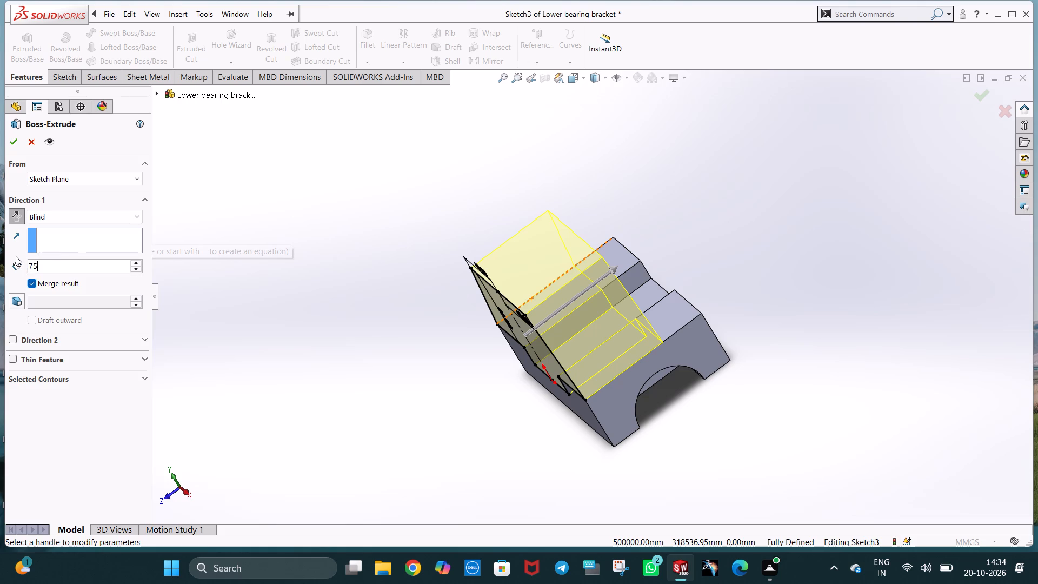
middle_drag(736, 437, 800, 487)
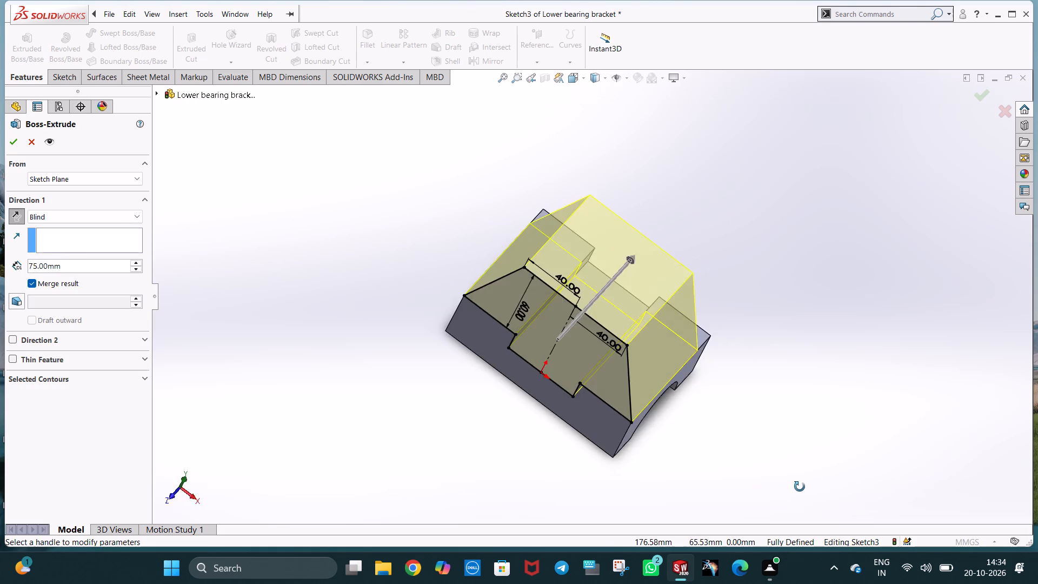
middle_drag(800, 487, 737, 398)
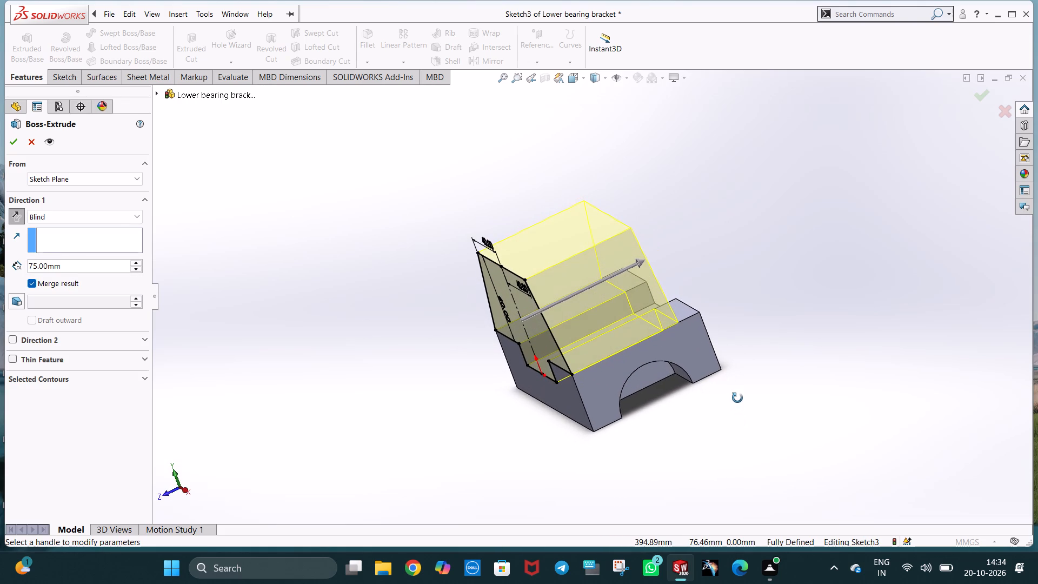
middle_drag(737, 398, 737, 396)
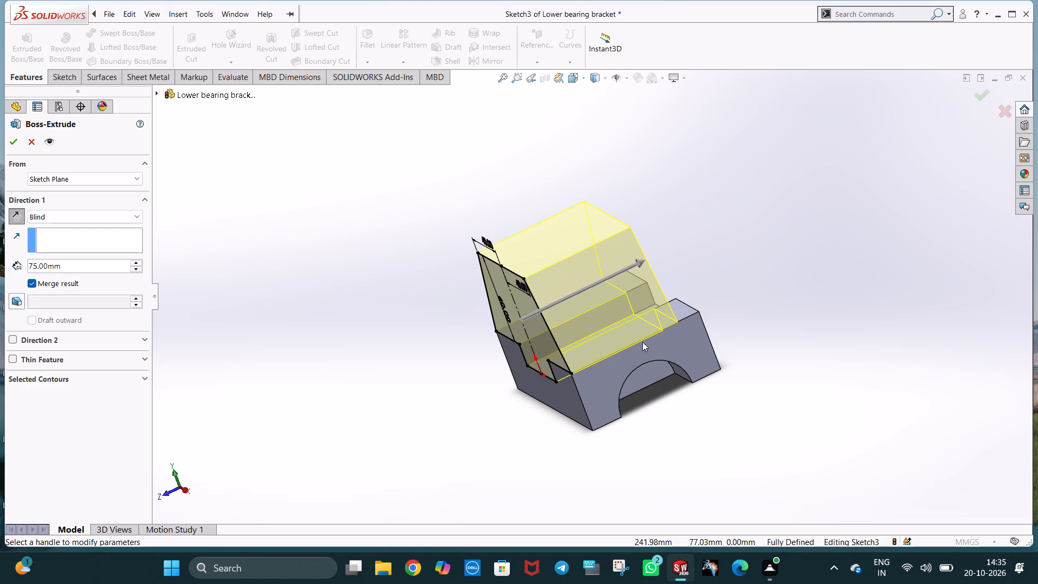
click(17, 141)
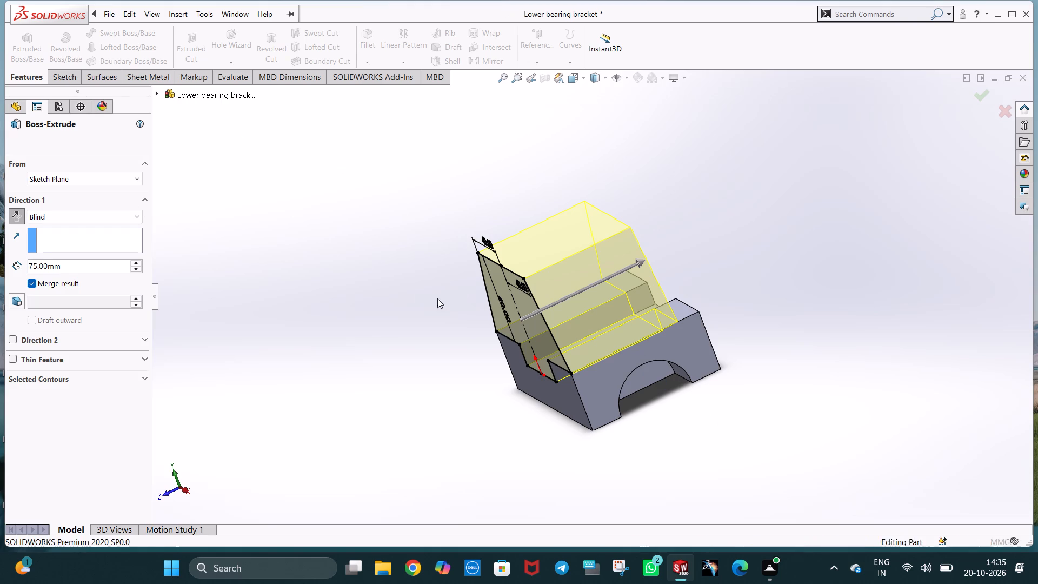
Open a new sketch on the bracket's large front face and view it straight on.
middle_drag(594, 333, 646, 314)
right_click(613, 313)
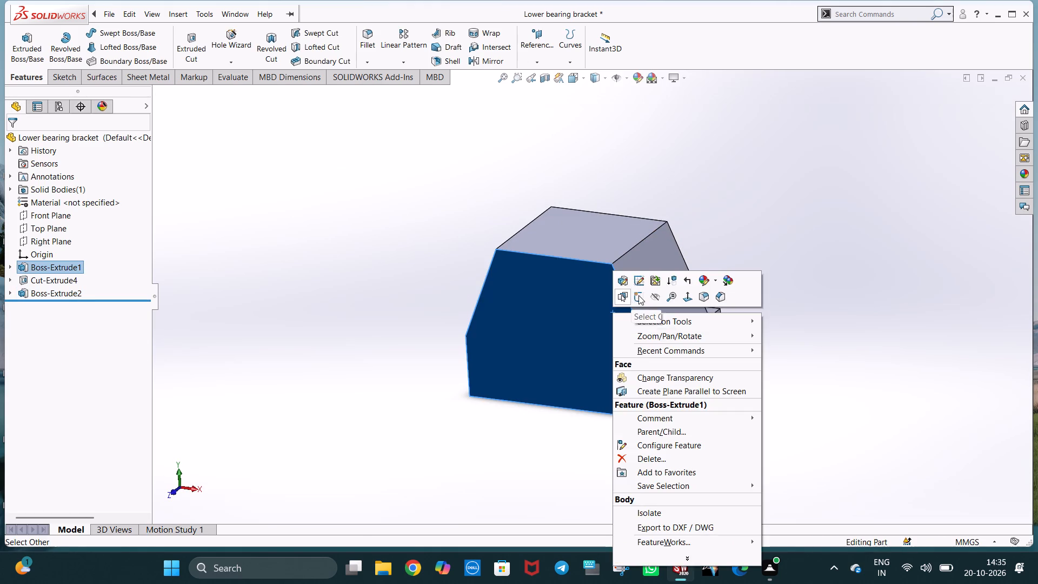
click(638, 295)
key(ctrl+7)
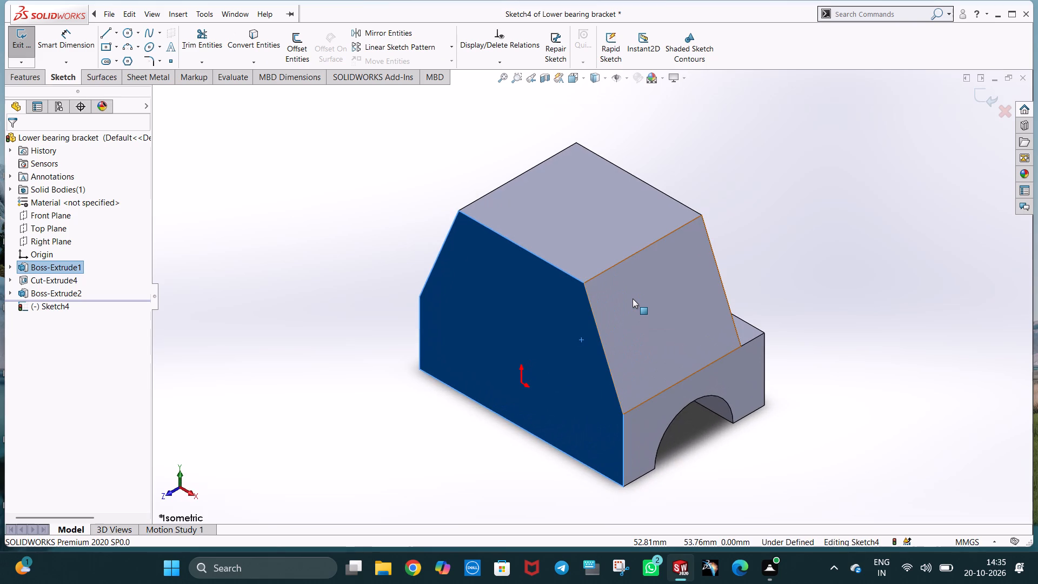
key(ctrl+8)
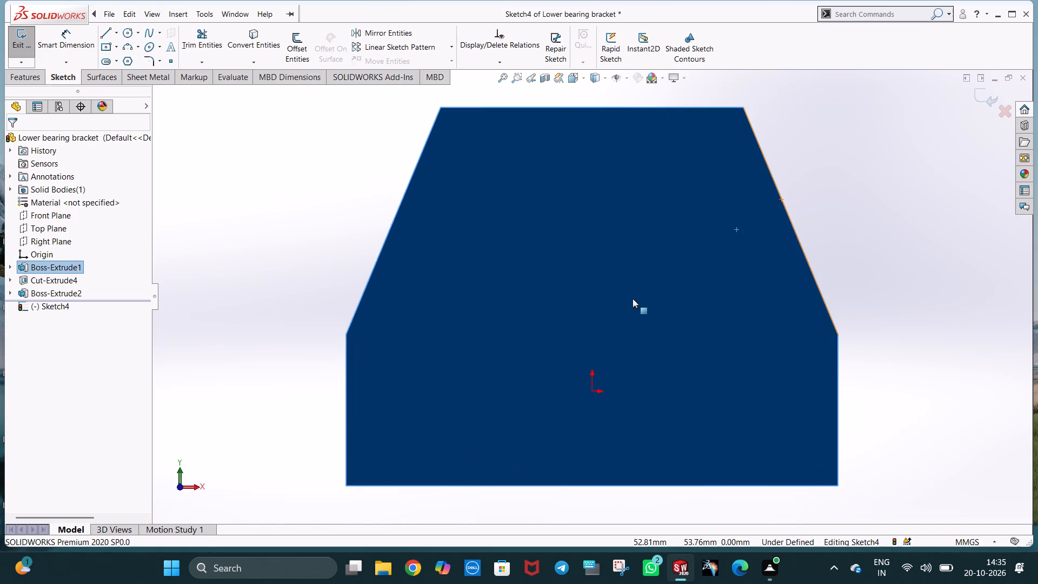
Sketch a 40 mm line inward from the left corner where the sloped side meets the block.
click(114, 32)
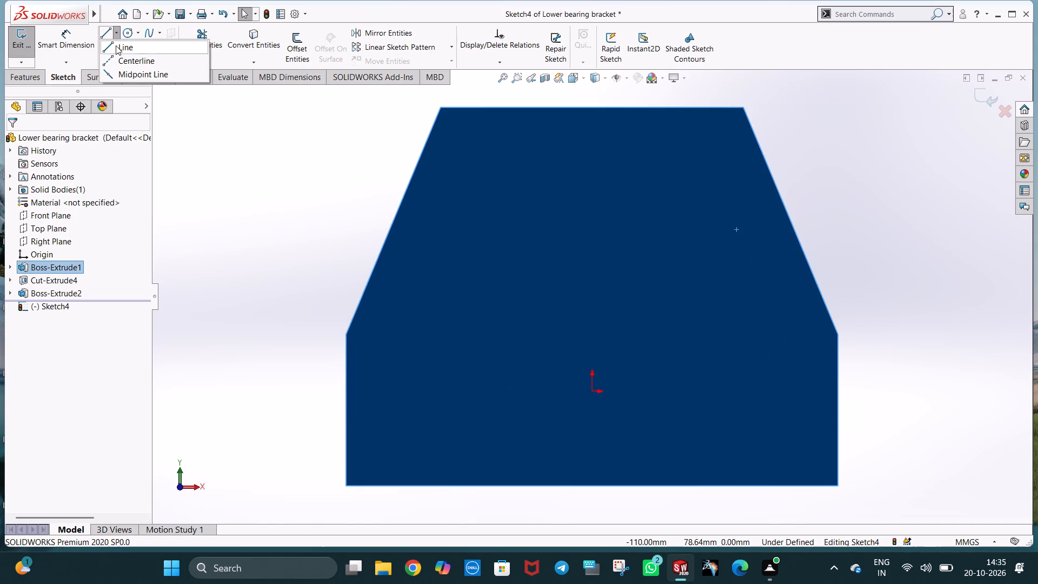
scroll(648, 401, up, 1)
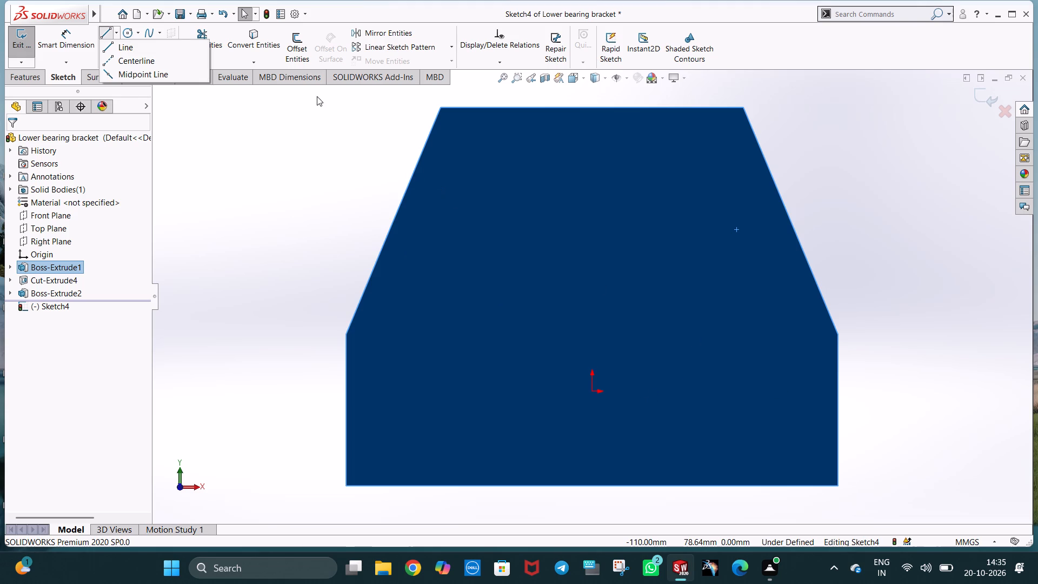
click(115, 32)
click(117, 29)
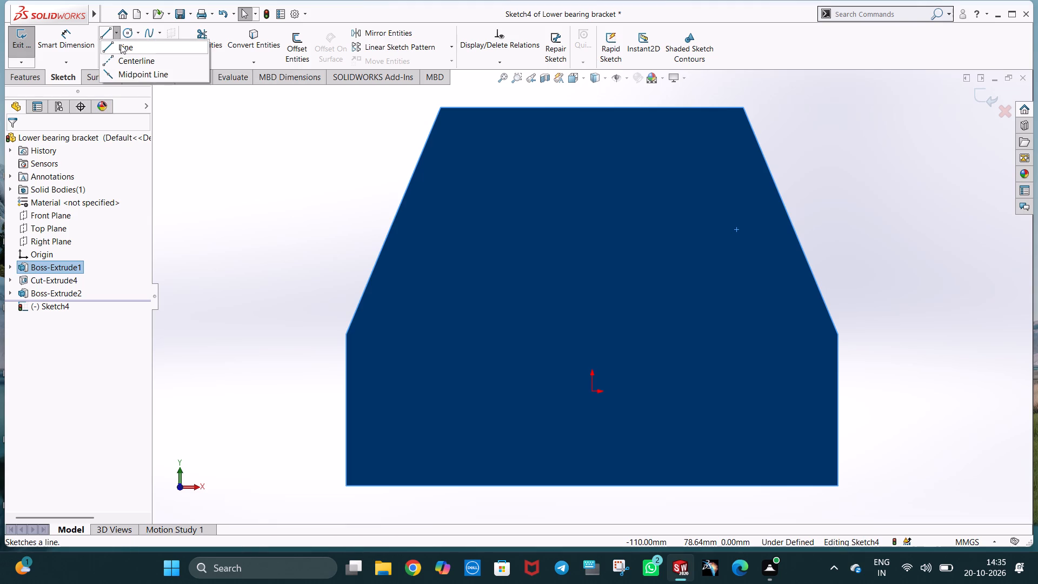
click(121, 45)
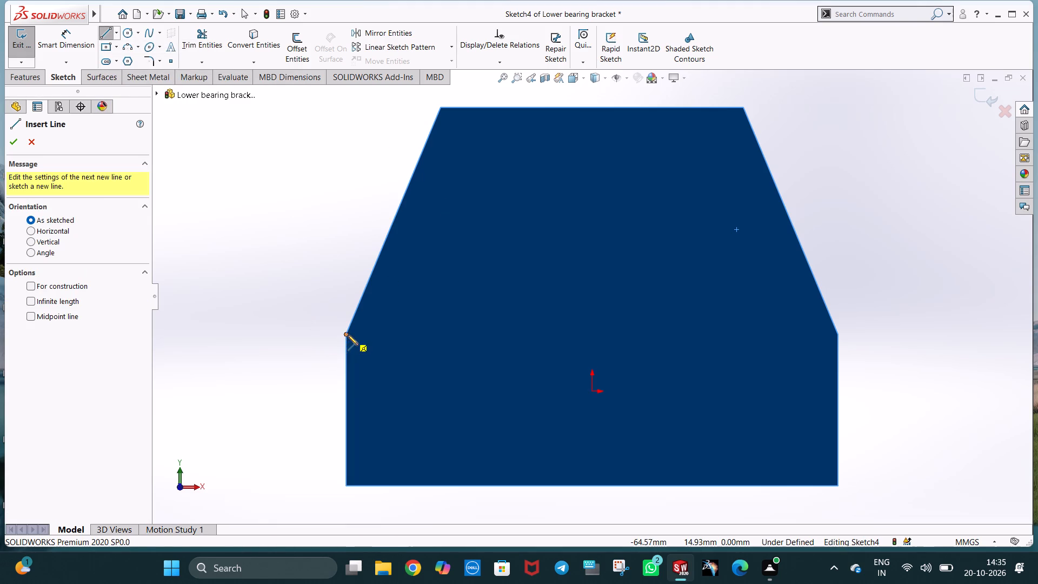
click(348, 335)
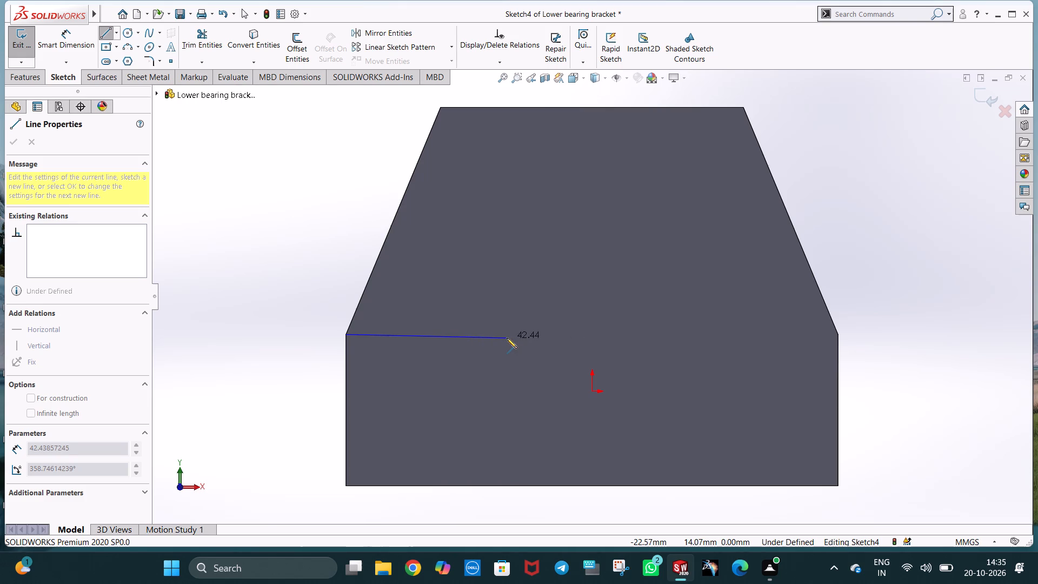
click(507, 338)
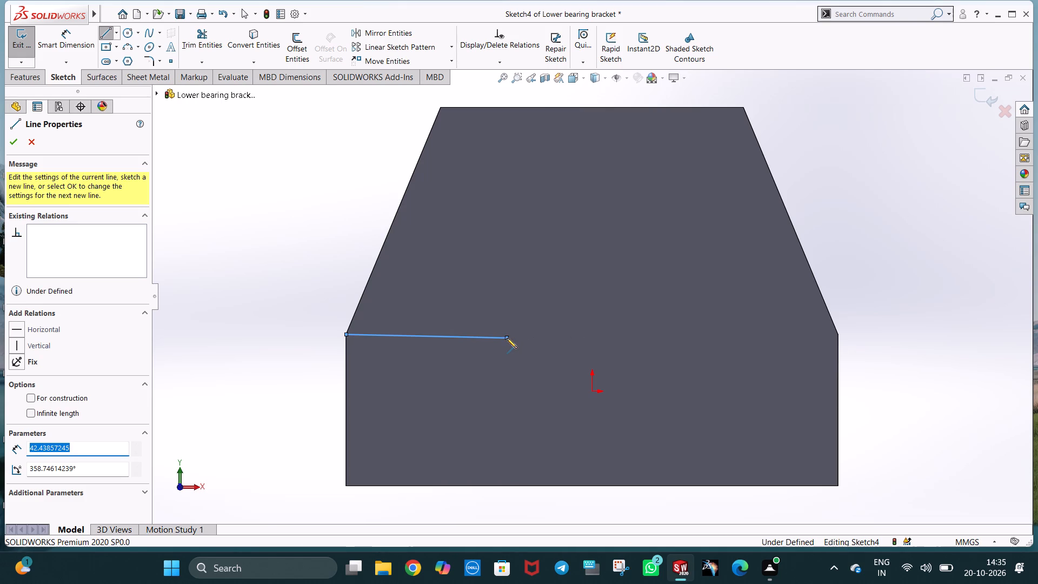
text(40)
key(Return)
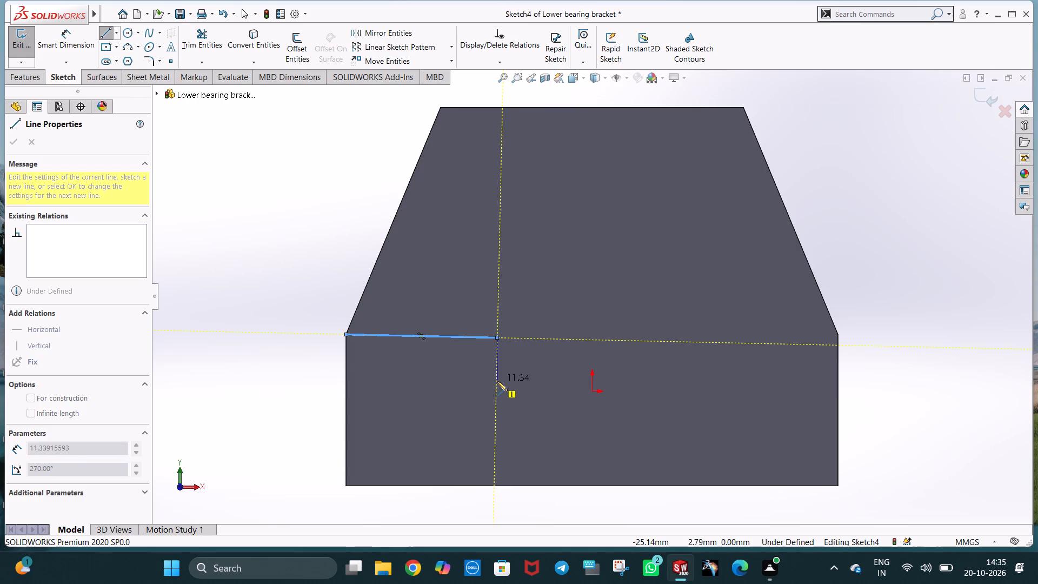
key(Escape)
Add a vertical line down from the inner end of the 40 mm line and set its length to 15 mm.
click(103, 35)
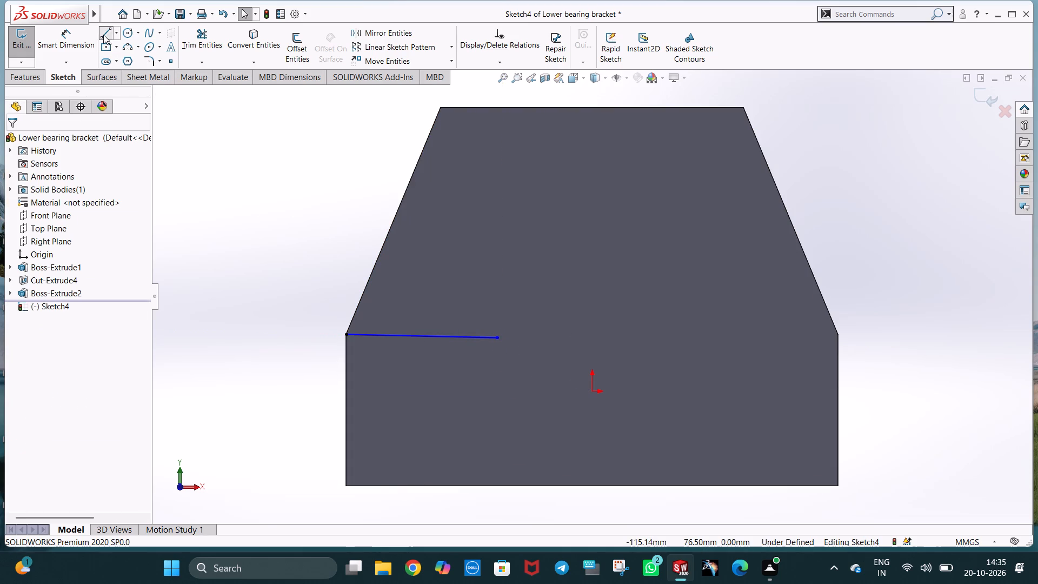
click(499, 339)
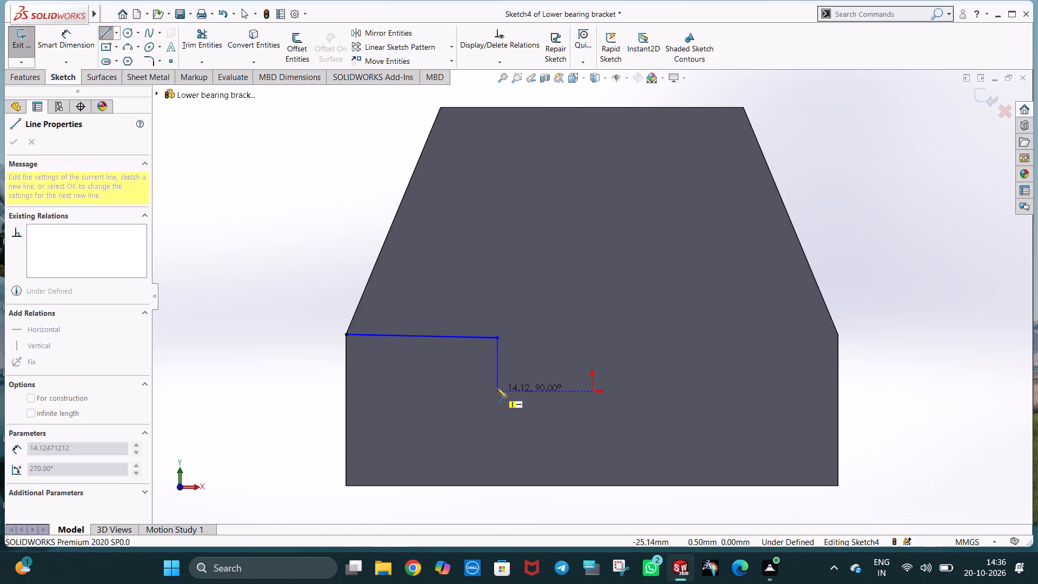
click(497, 393)
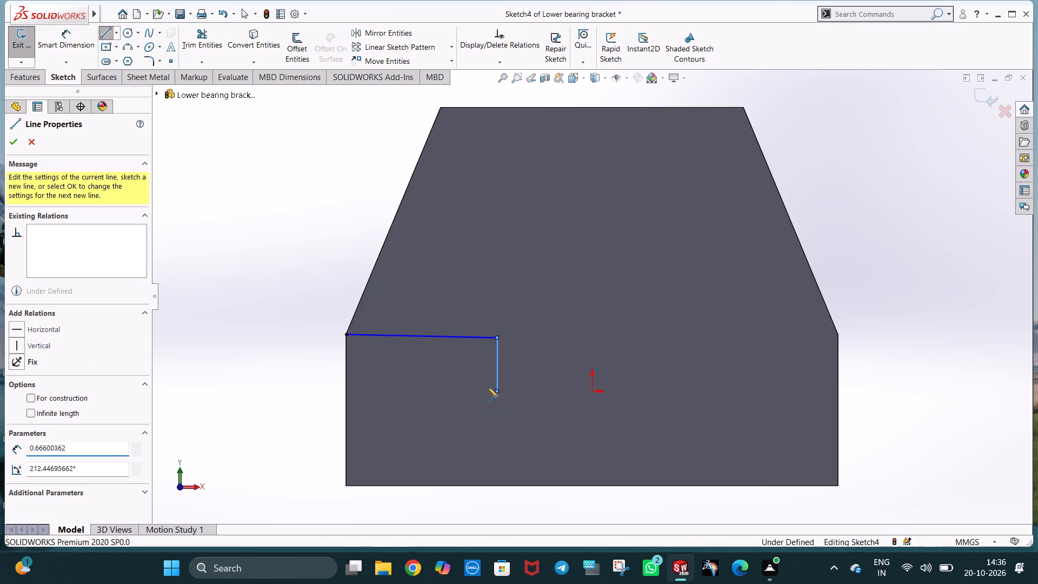
key(Escape)
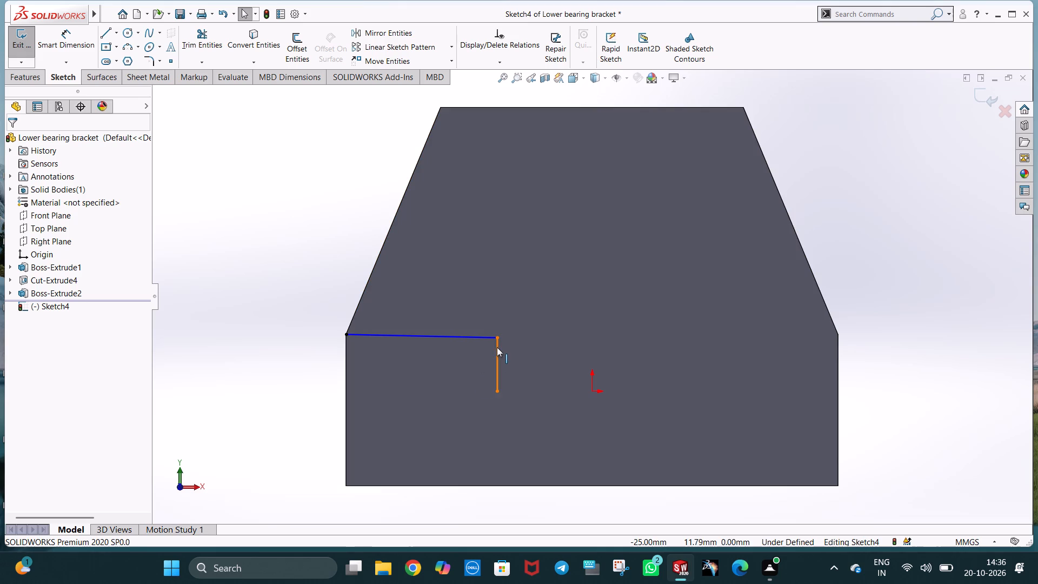
click(497, 347)
text(15)
key(Return)
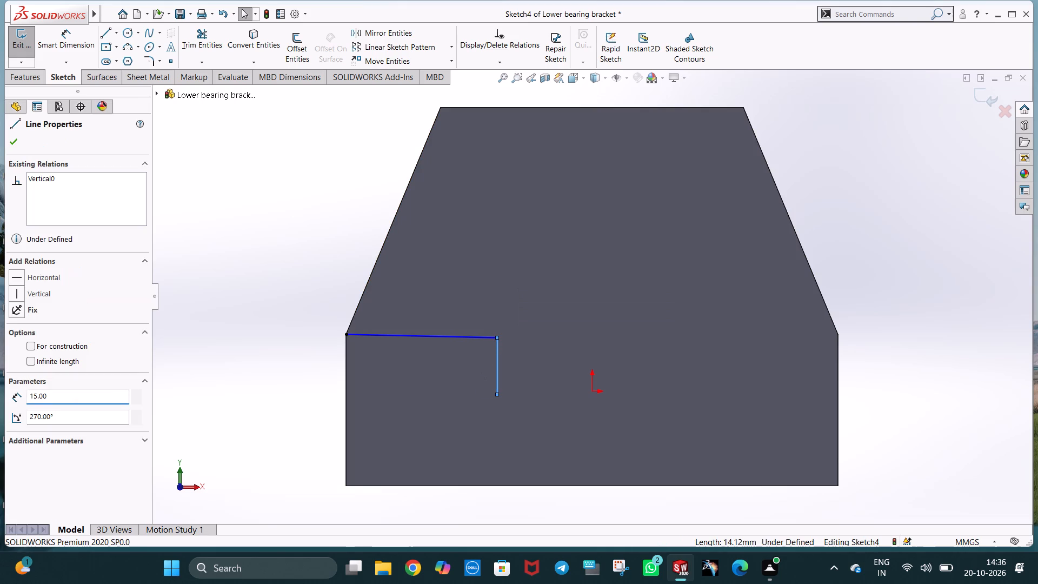
click(315, 190)
Draw the notch's 50 mm horizontal floor line and a 15 mm vertical line up from its right end.
click(102, 36)
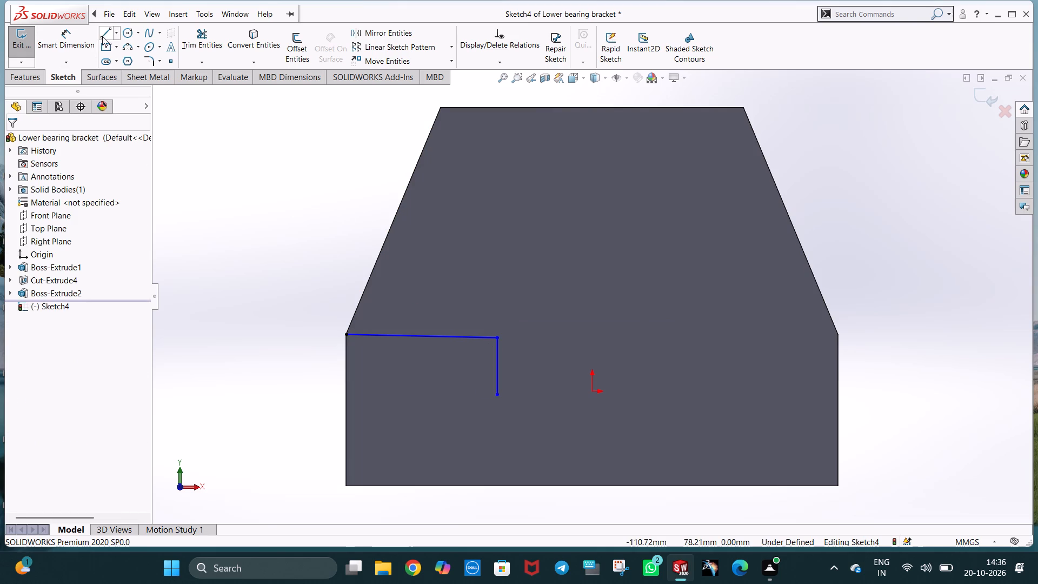
click(499, 395)
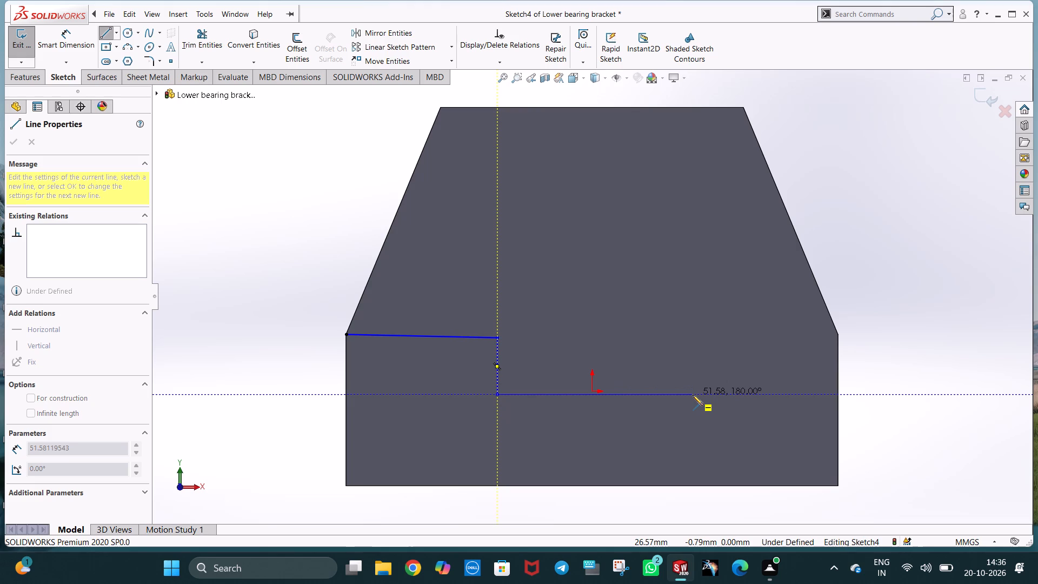
click(730, 394)
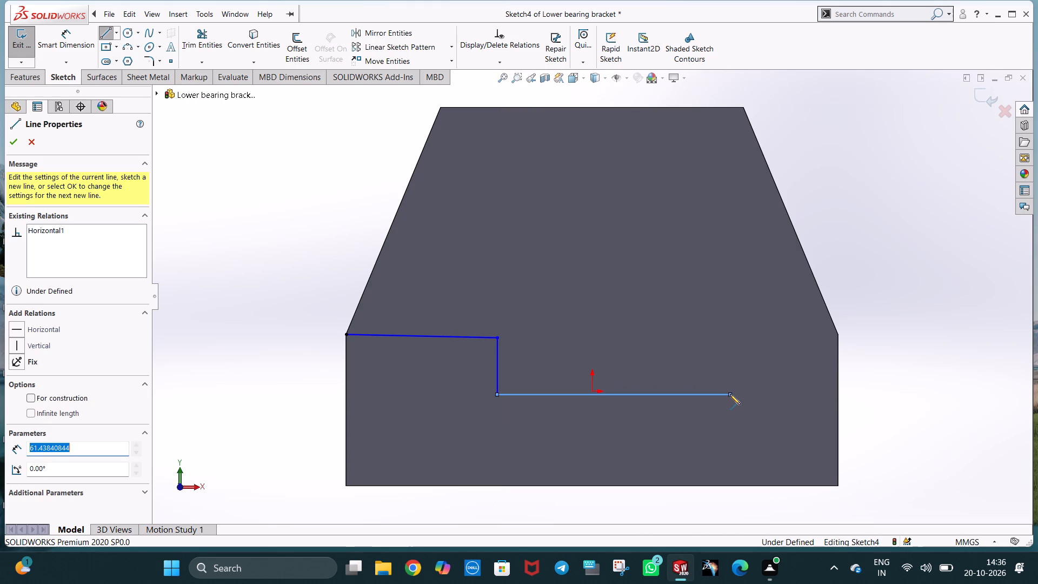
text(50)
key(Return)
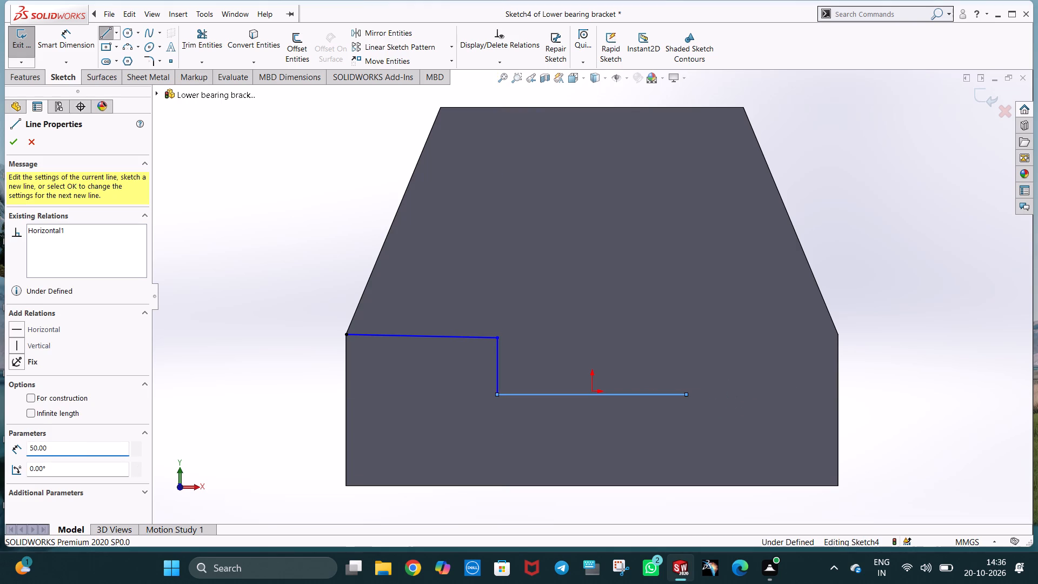
click(687, 337)
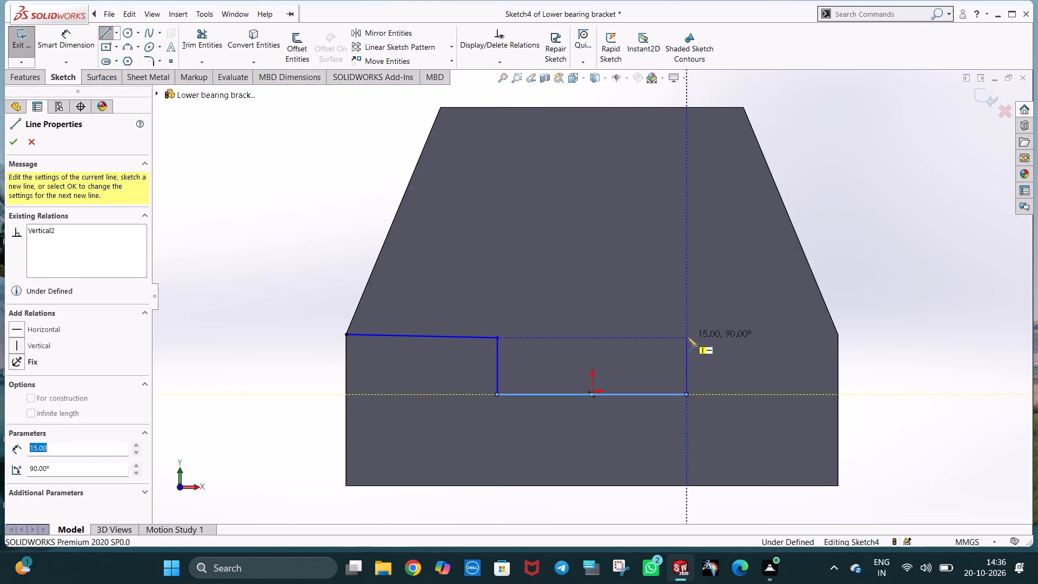
key(Escape)
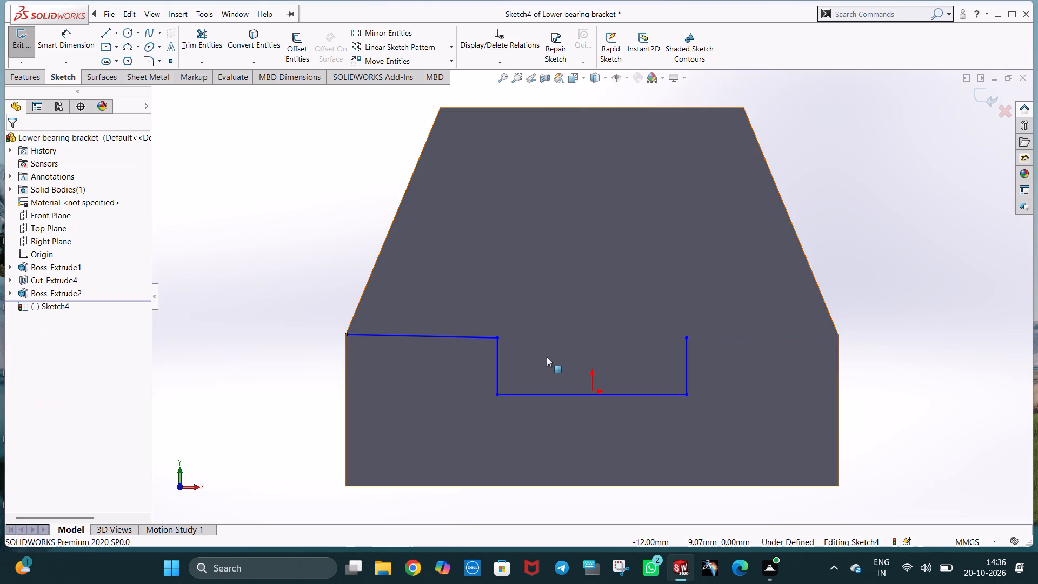
key(Escape)
Straighten the slightly tilted 40 mm line by setting its angle to 360°.
scroll(542, 355, down, 3)
click(338, 308)
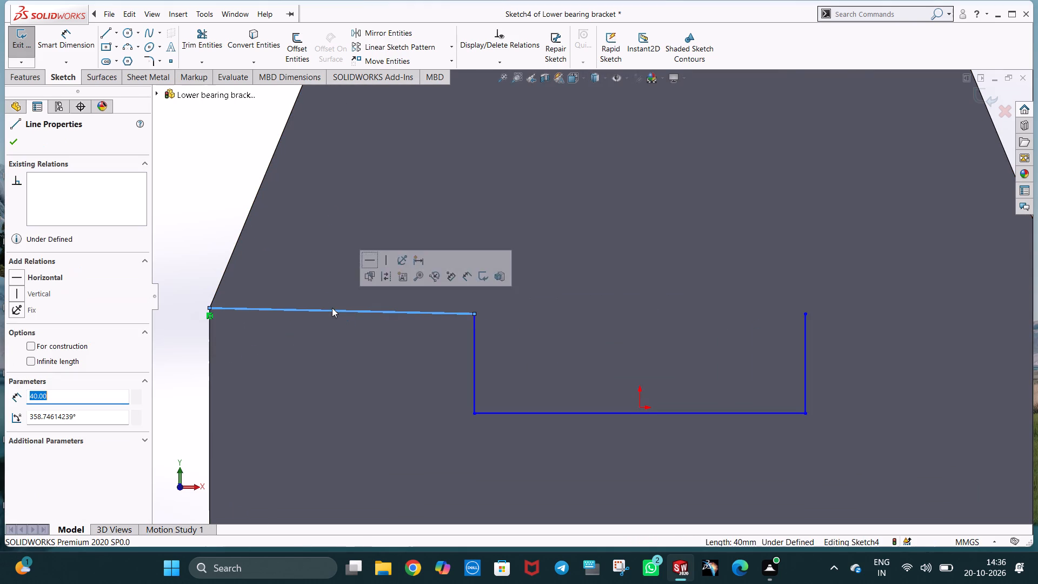
drag(84, 418, 10, 414)
text(360)
key(Return)
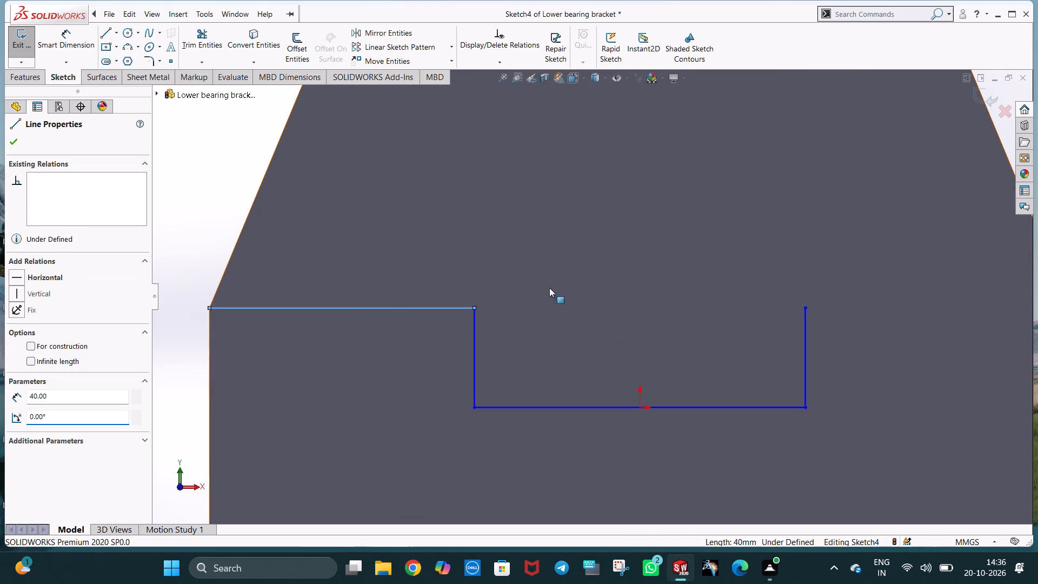
click(642, 267)
Check the lengths and angles of the notch's two vertical walls and the left shoulder line.
click(475, 364)
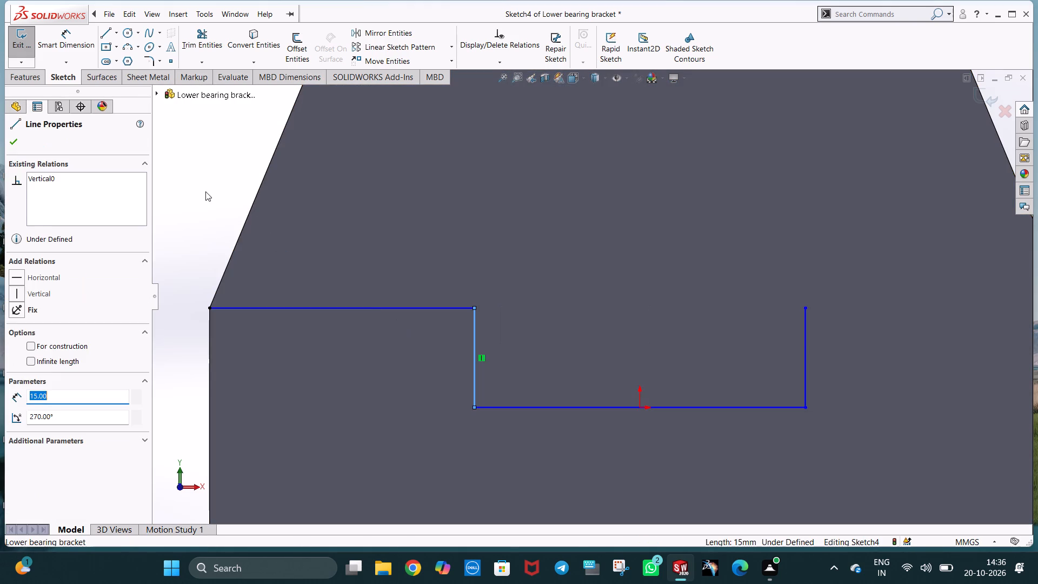
click(205, 191)
click(290, 309)
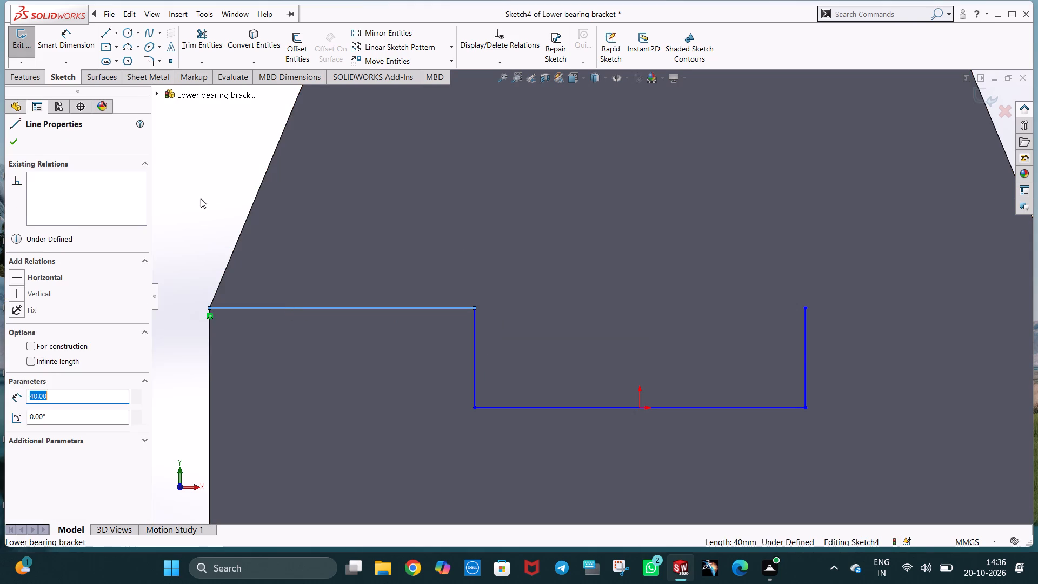
click(201, 198)
click(804, 358)
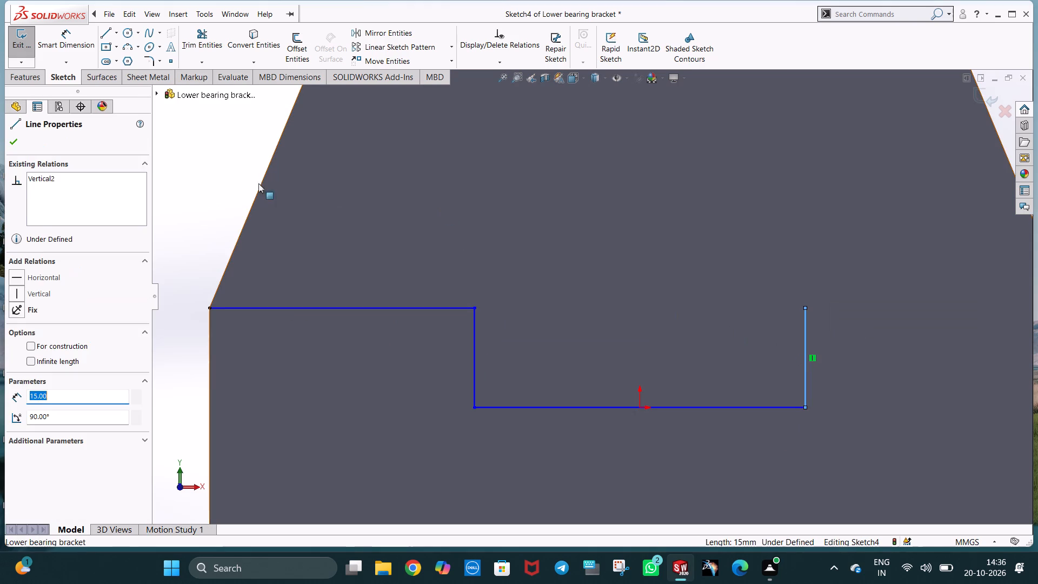
click(203, 172)
Close the front-face profile with the second shoulder line from the notch wall and lines tracing the tapered body's two slopes and top edge.
click(105, 35)
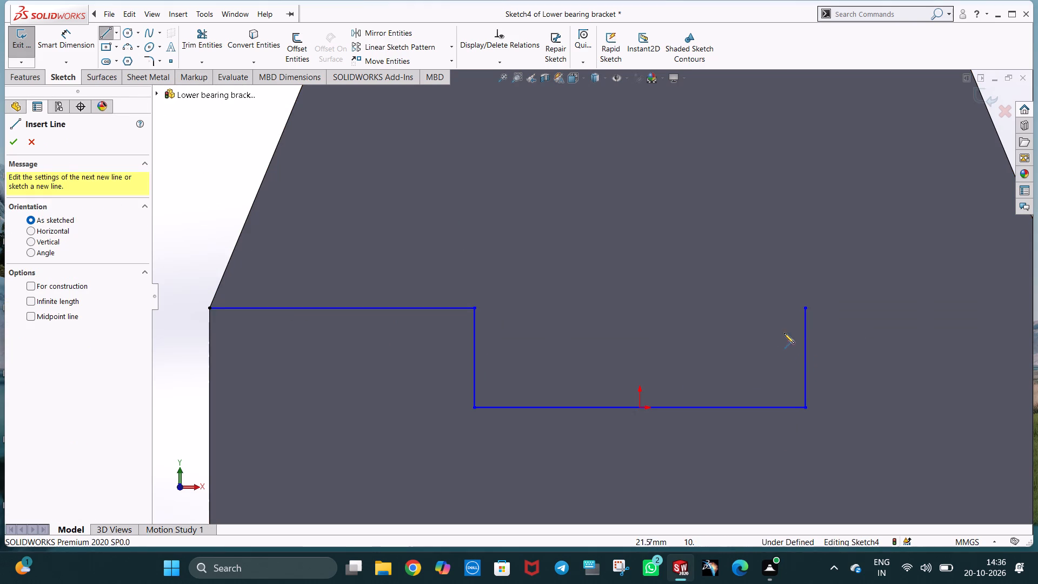
click(805, 309)
scroll(924, 317, up, 3)
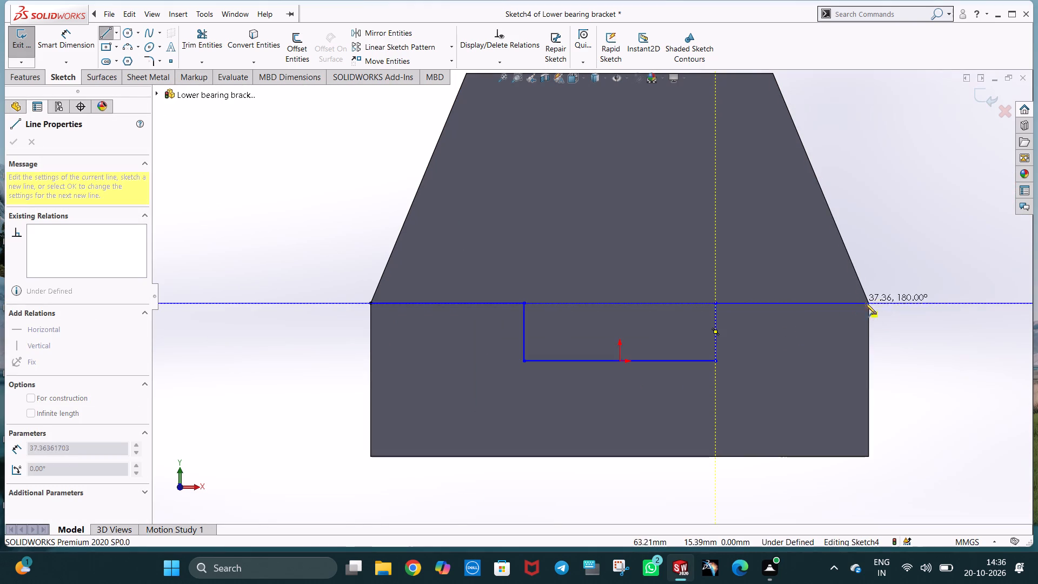
click(868, 303)
scroll(787, 206, up, 3)
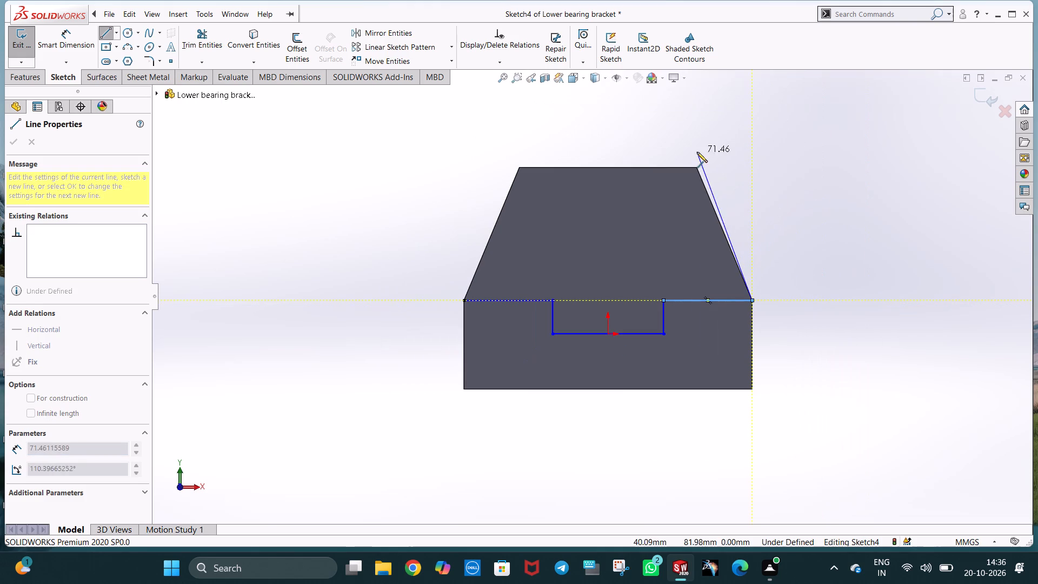
click(697, 167)
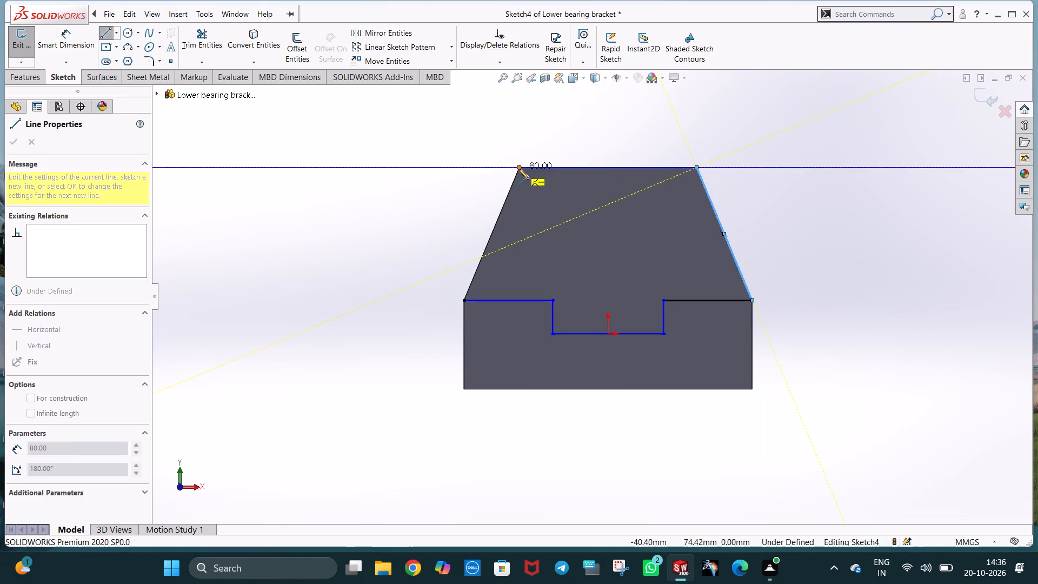
click(518, 168)
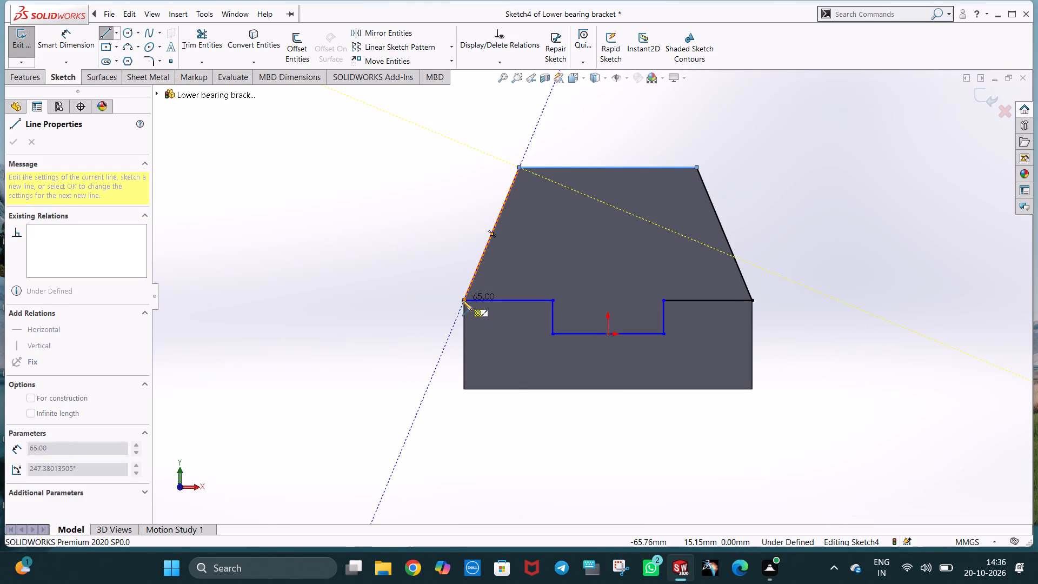
click(462, 300)
key(Escape)
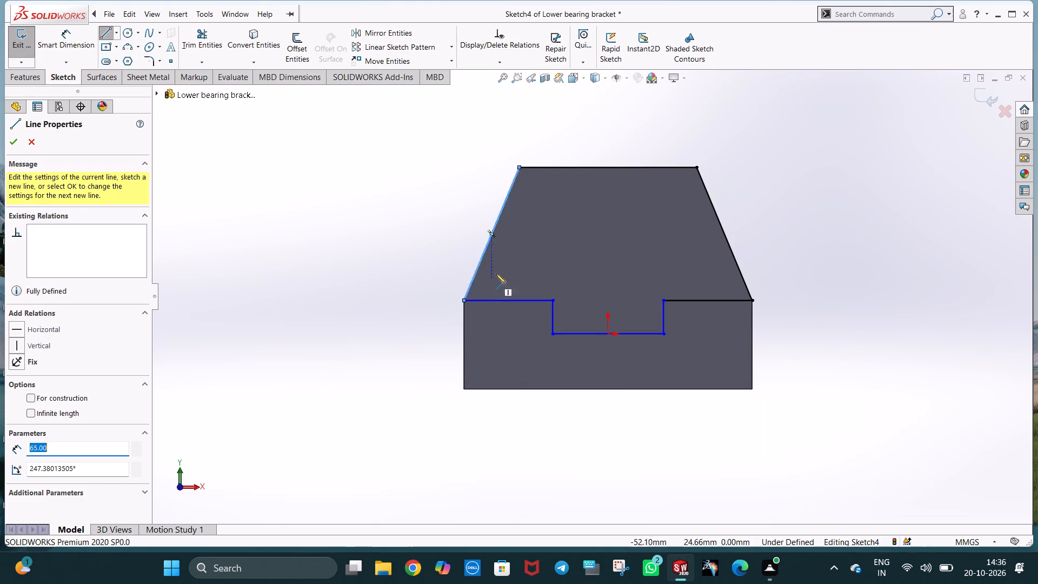
key(Escape)
click(846, 202)
Cut-extrude the closed front-face profile to a blind depth of 15 mm.
middle_drag(743, 319, 714, 363)
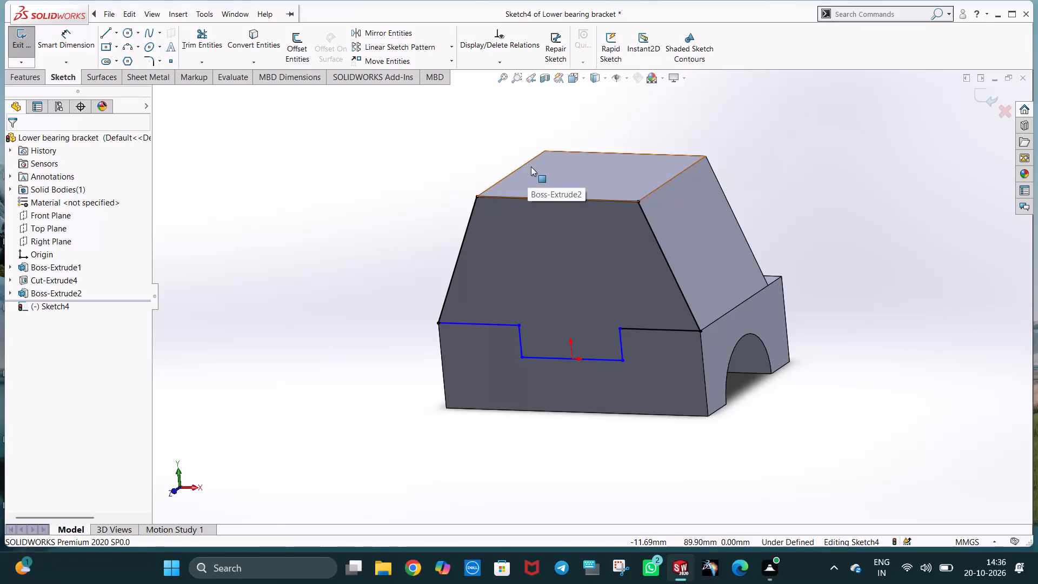
click(19, 81)
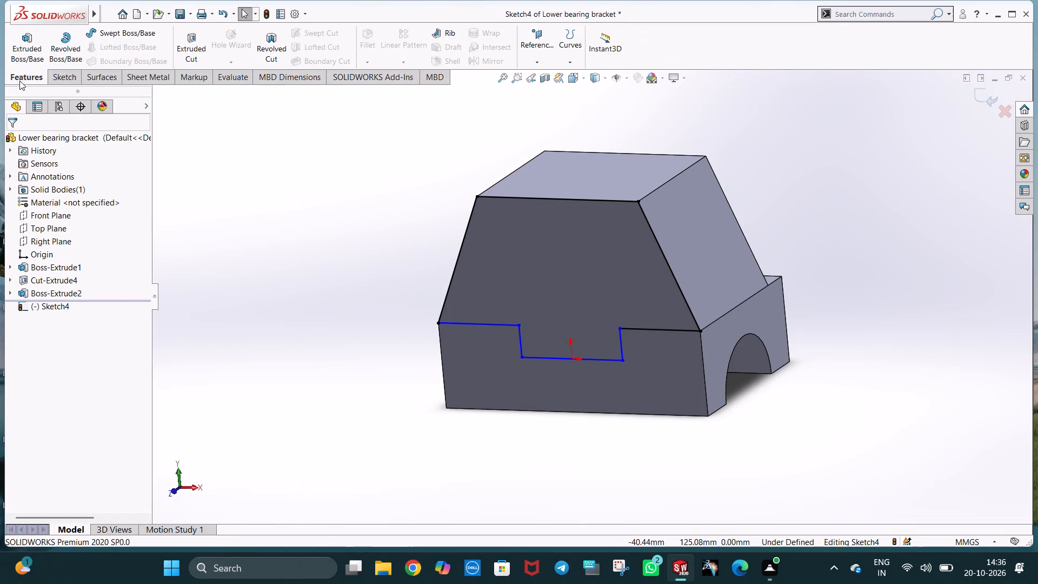
click(199, 51)
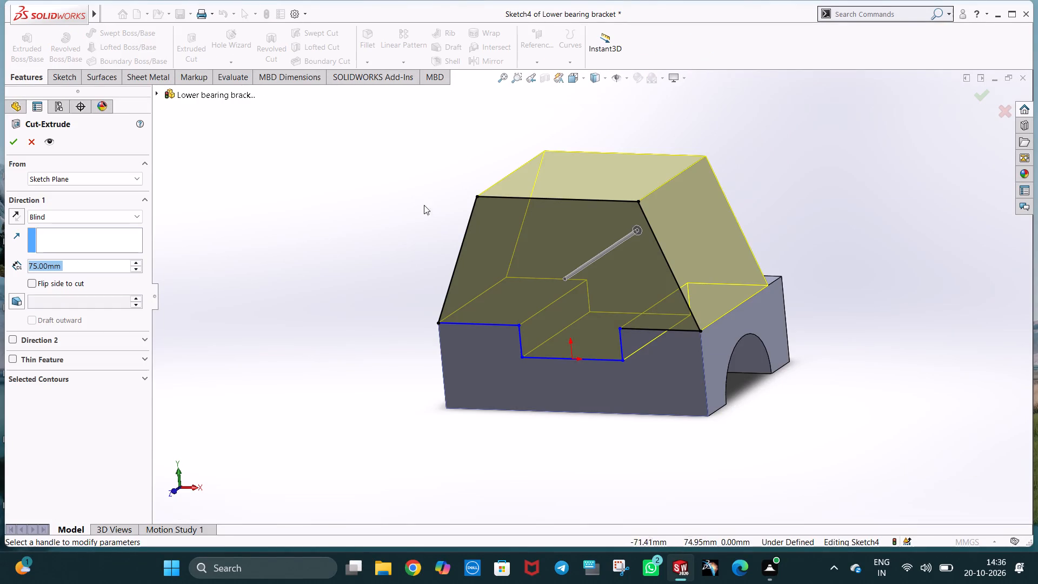
middle_drag(616, 353, 562, 393)
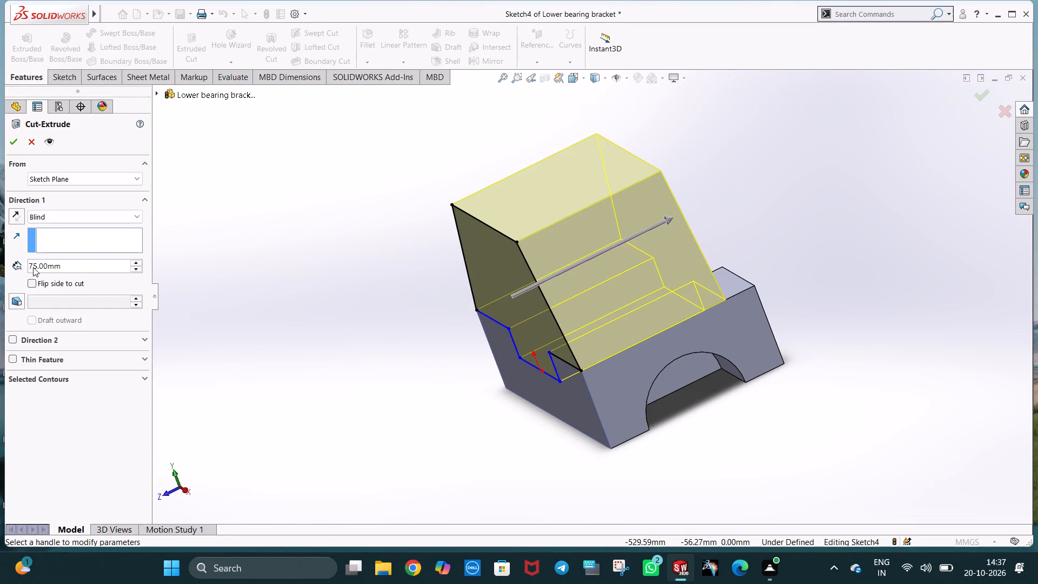
click(33, 267)
key(BackSpace)
key(1)
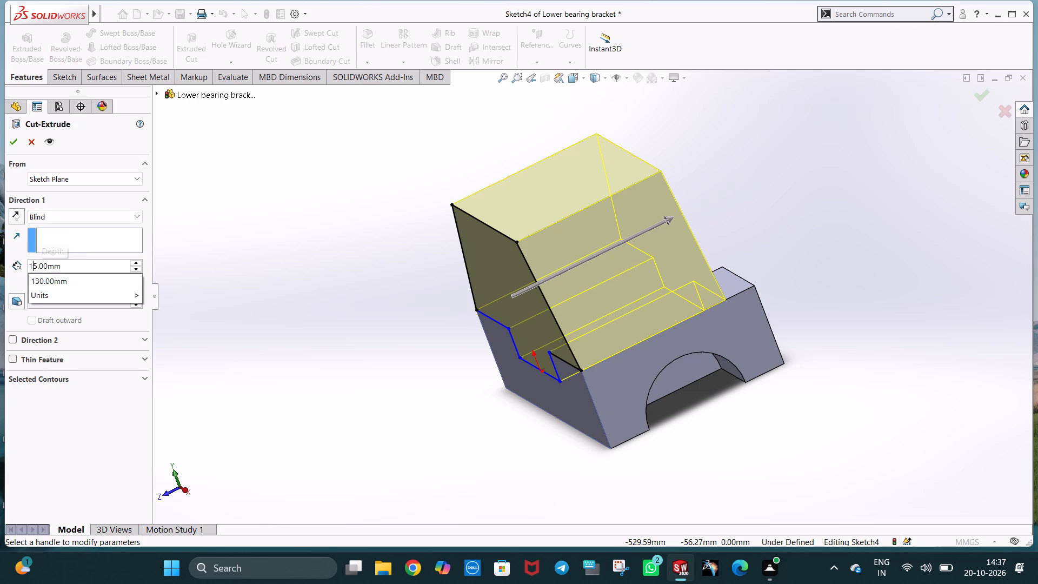
key(Return)
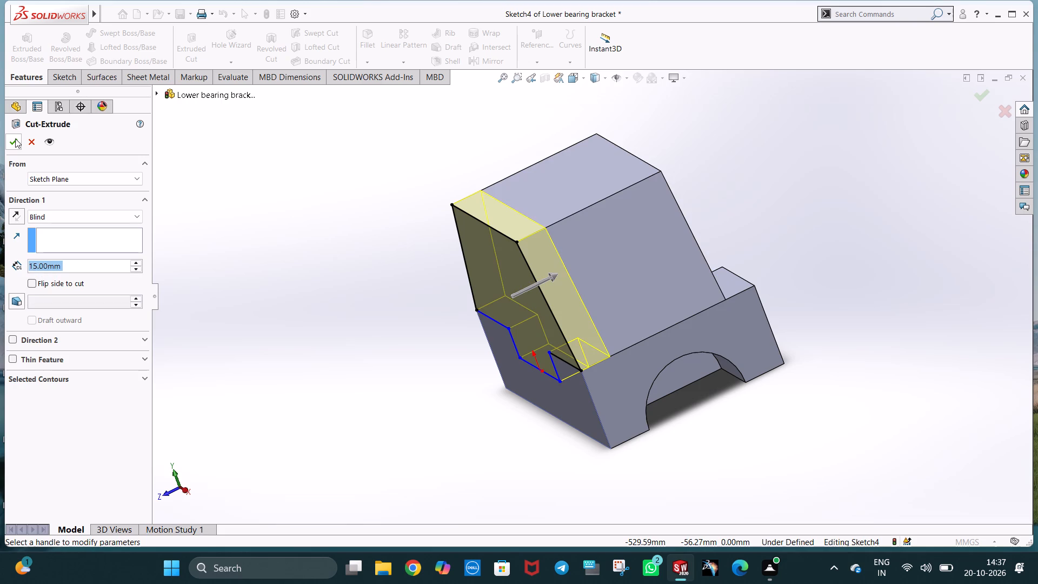
click(15, 138)
Start a sketch on the tapered body's +X sloped face and draw a 20 mm line along its top edge from the front corner.
middle_drag(536, 337, 645, 342)
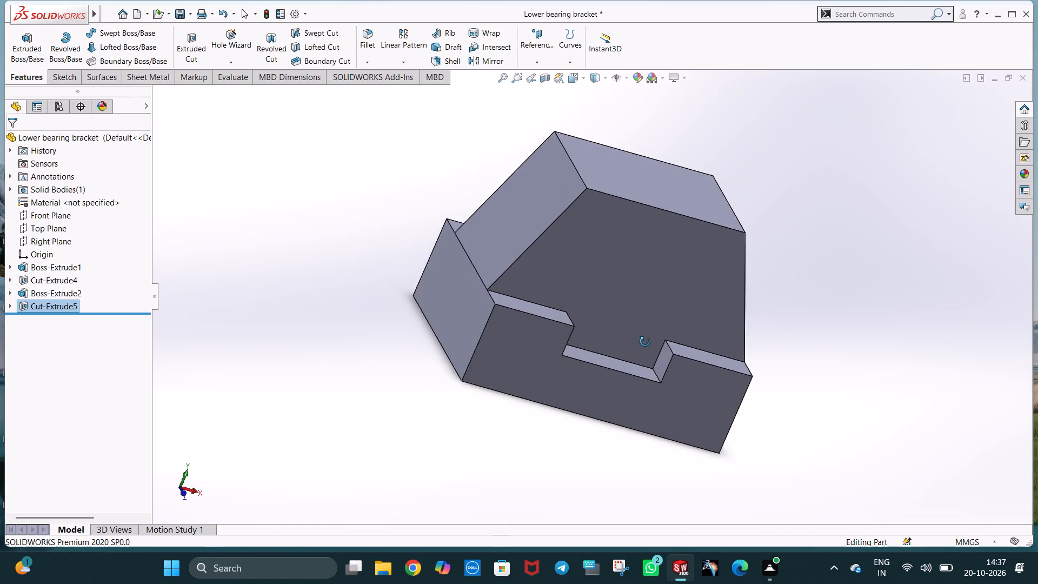
middle_drag(645, 342, 656, 349)
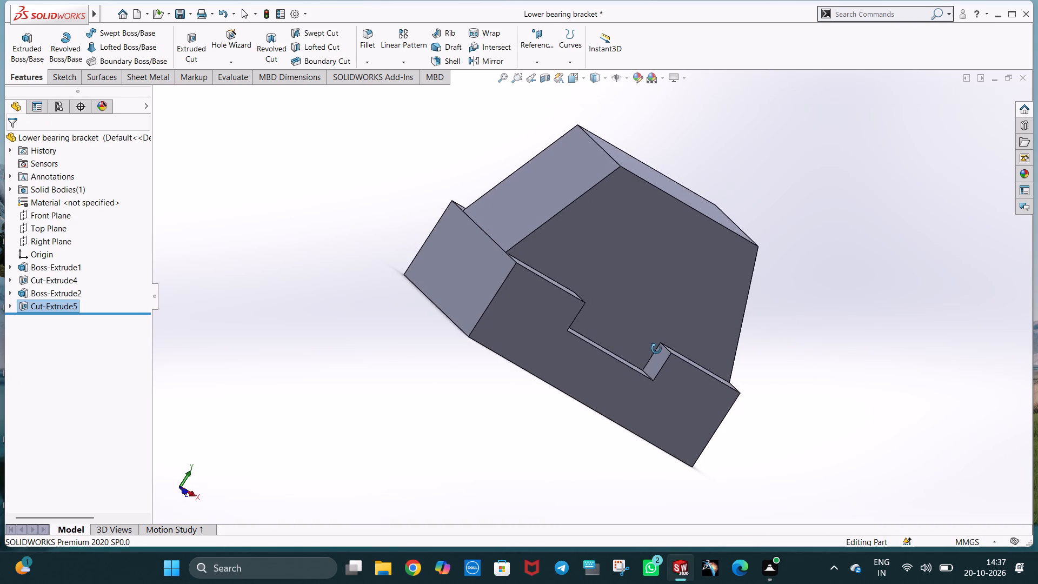
middle_drag(656, 349, 603, 377)
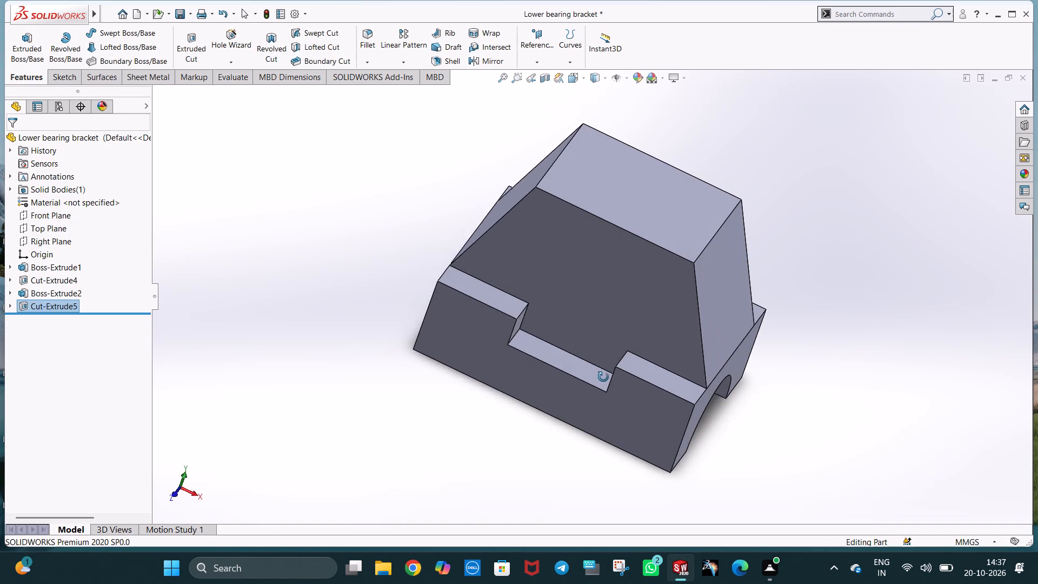
middle_drag(603, 377, 590, 374)
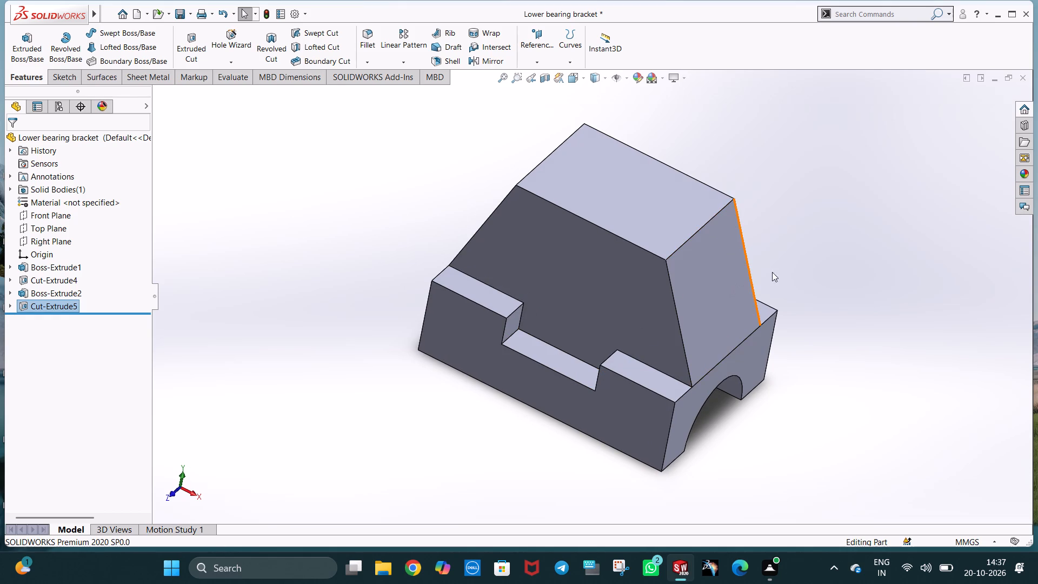
right_click(714, 292)
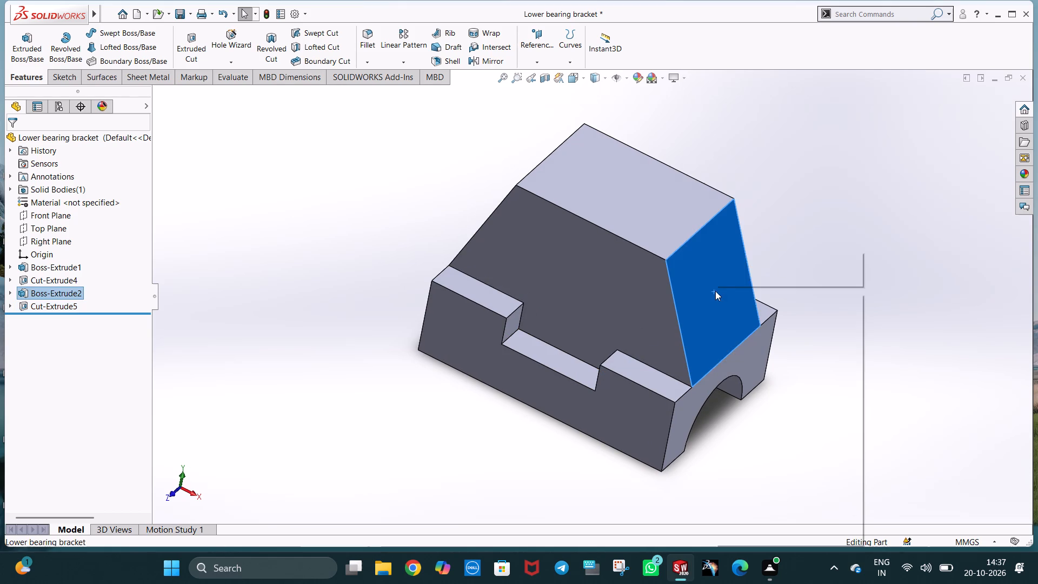
click(740, 274)
key(ctrl+8)
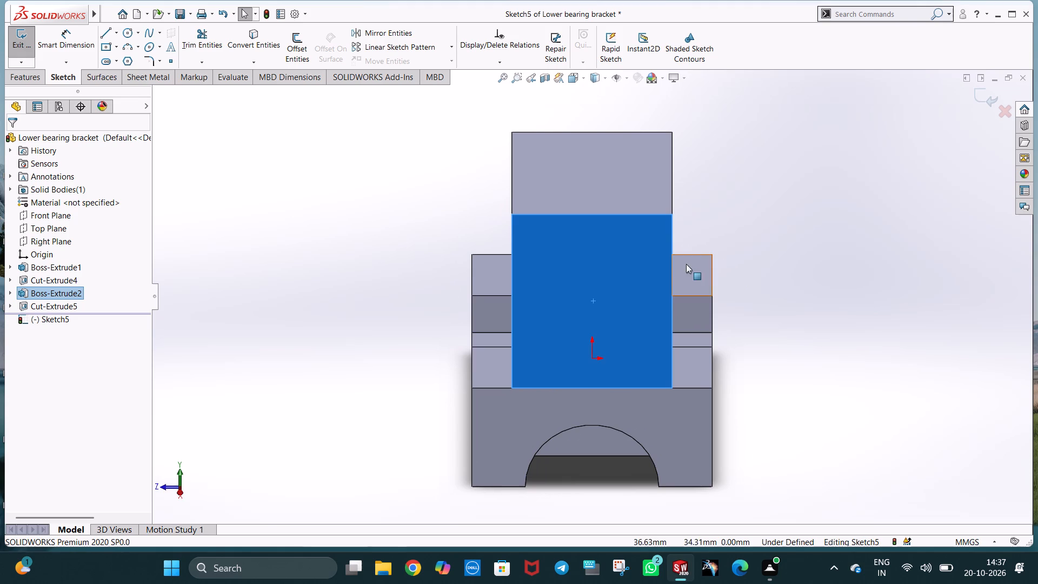
click(108, 35)
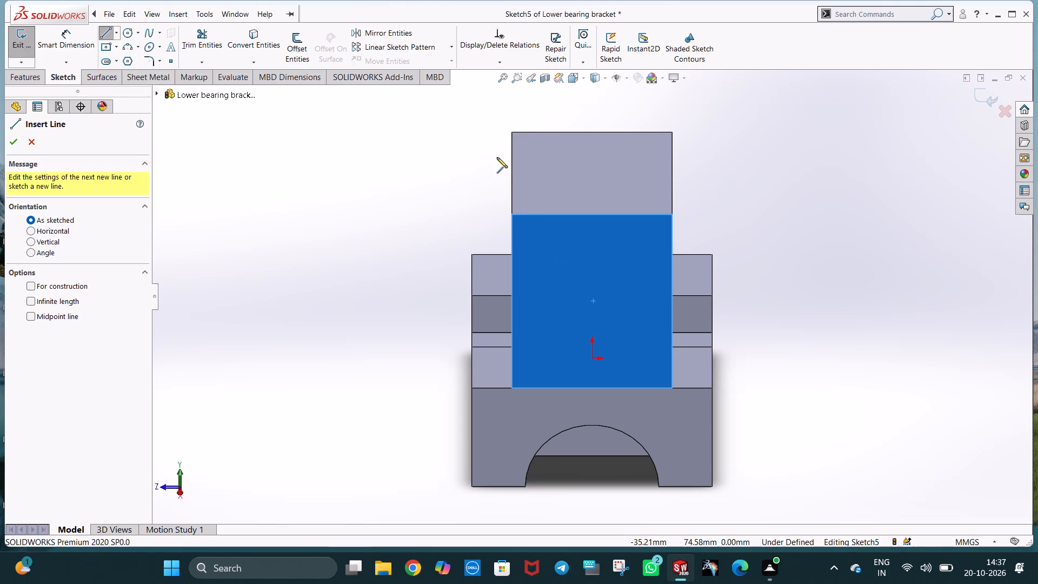
click(513, 214)
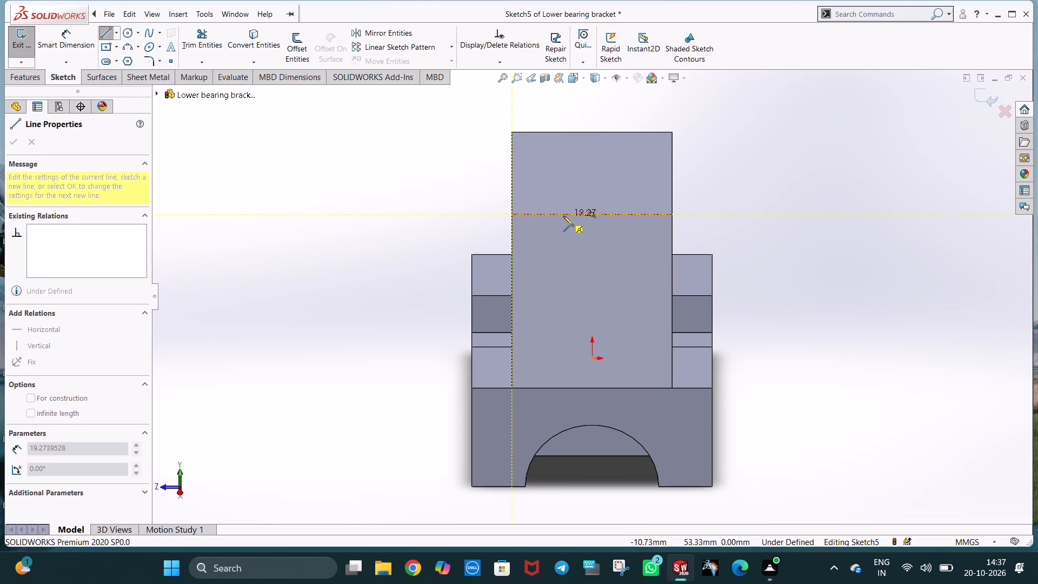
click(563, 216)
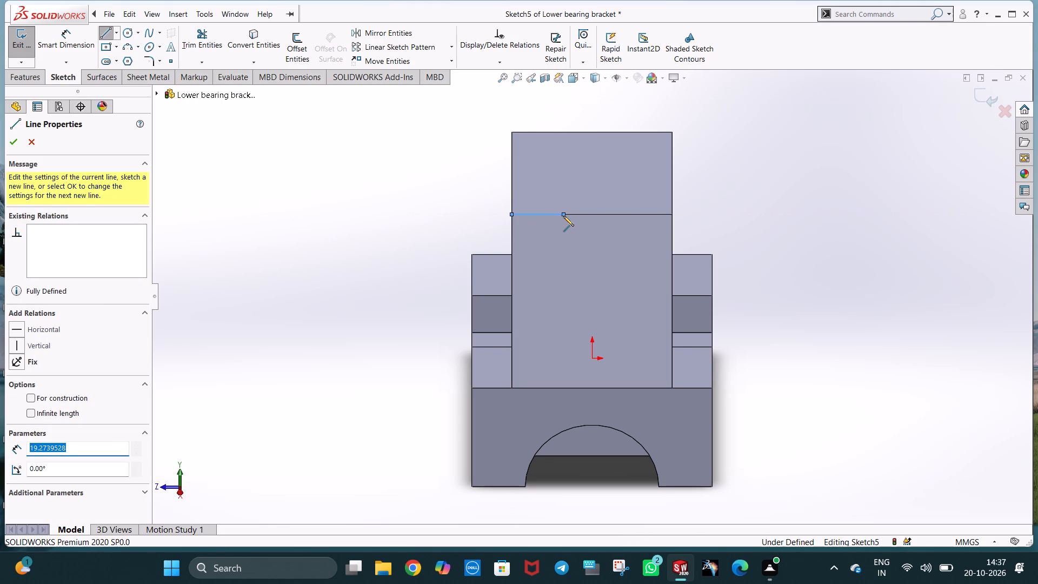
text(20)
key(Return)
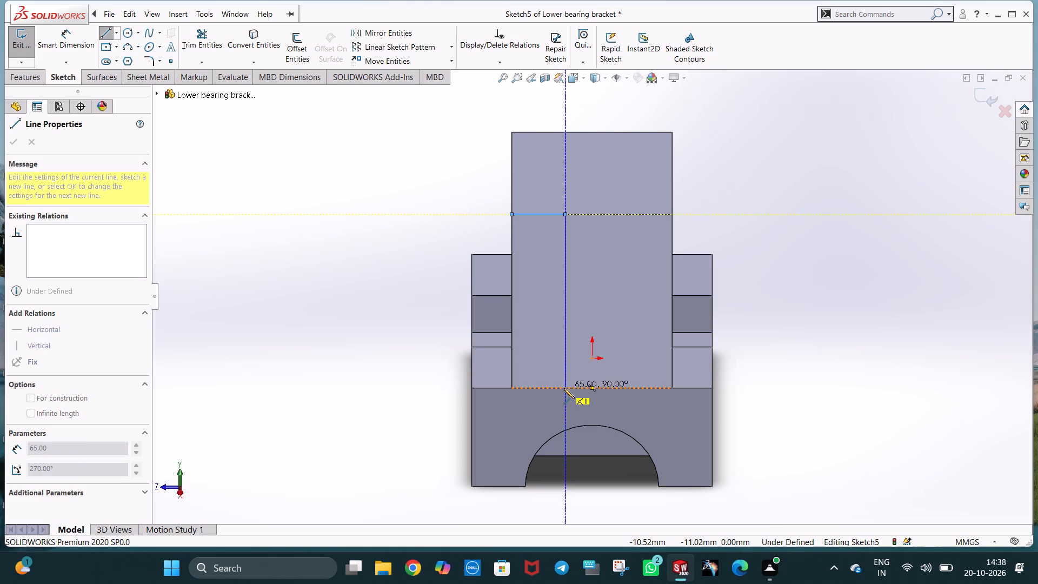
Draw a vertical line down from the inner end of the 20 mm line and set its length to 50 mm.
click(564, 360)
text(50)
key(Return)
key(Escape)
key(Escape)
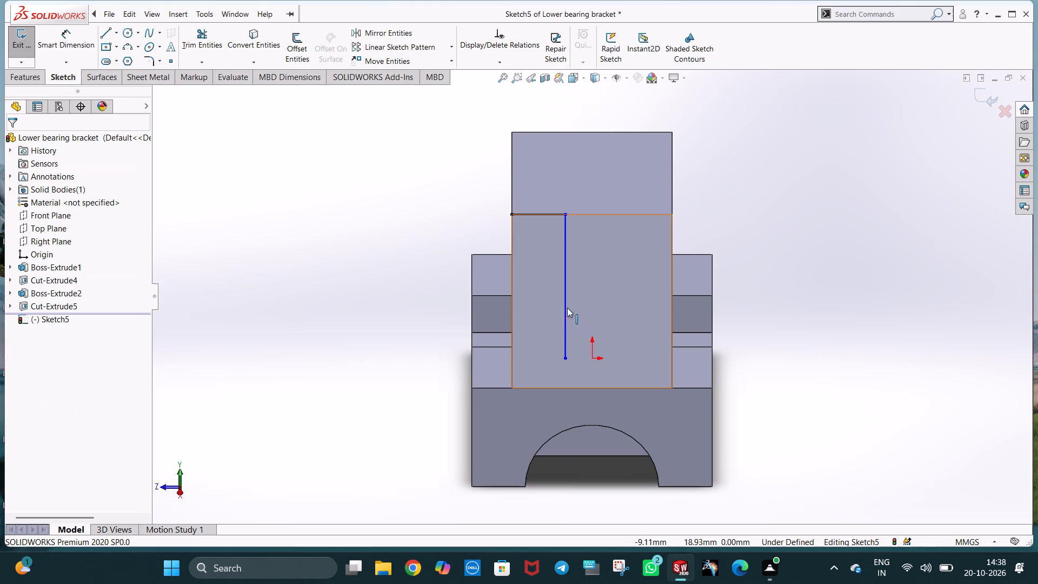
click(564, 307)
text(50)
key(Return)
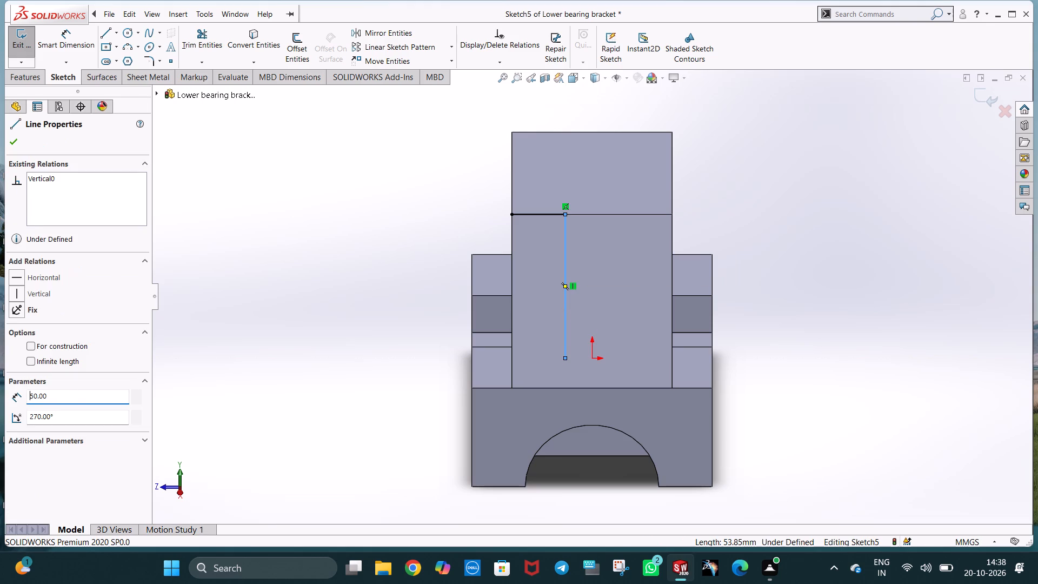
key(Escape)
click(440, 206)
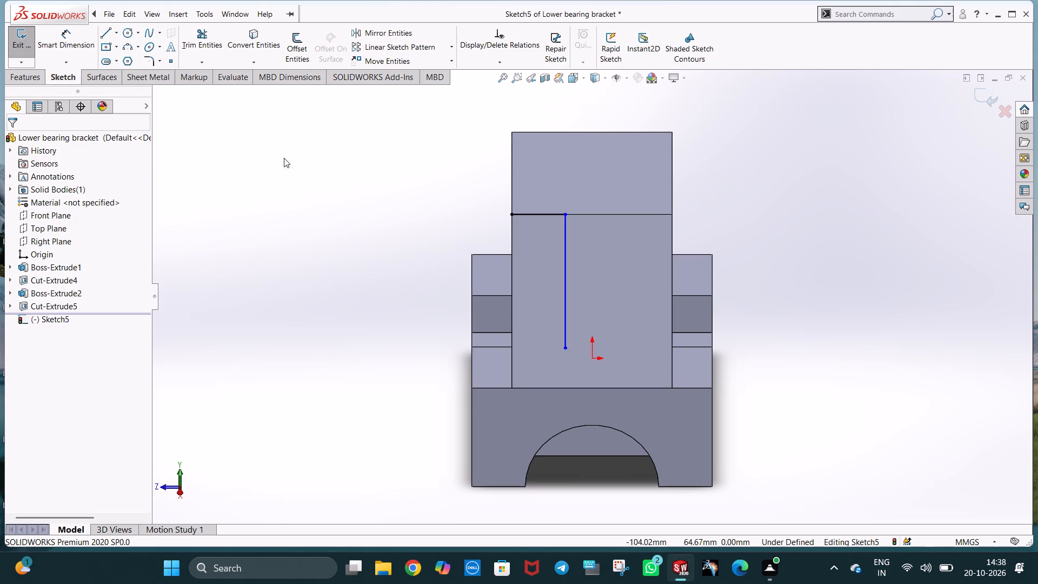
Complete the slot rectangle with a 20 mm horizontal bottom line, a vertical line up to the face's top edge, and a closing top line.
click(103, 29)
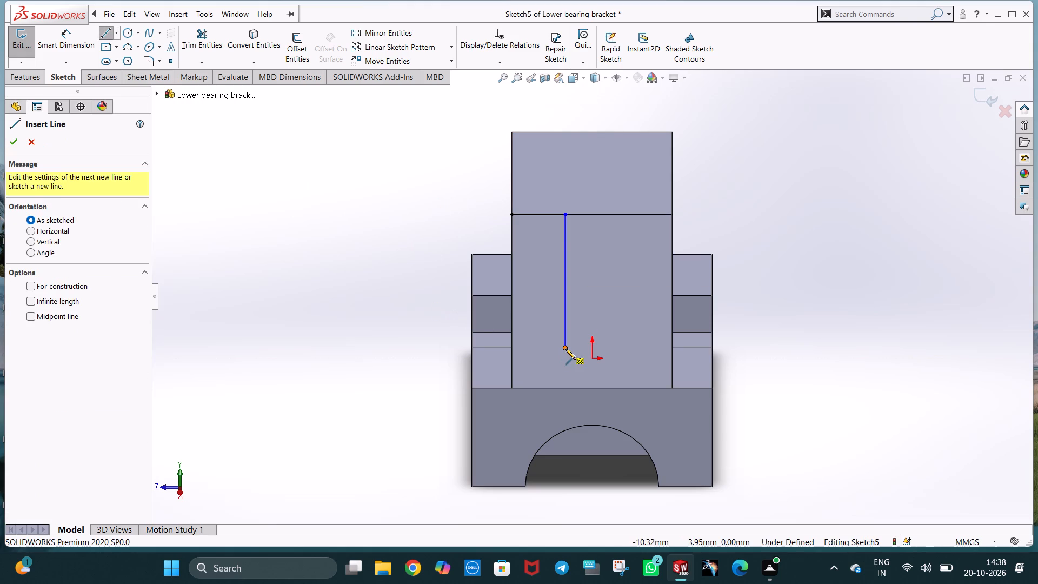
click(565, 349)
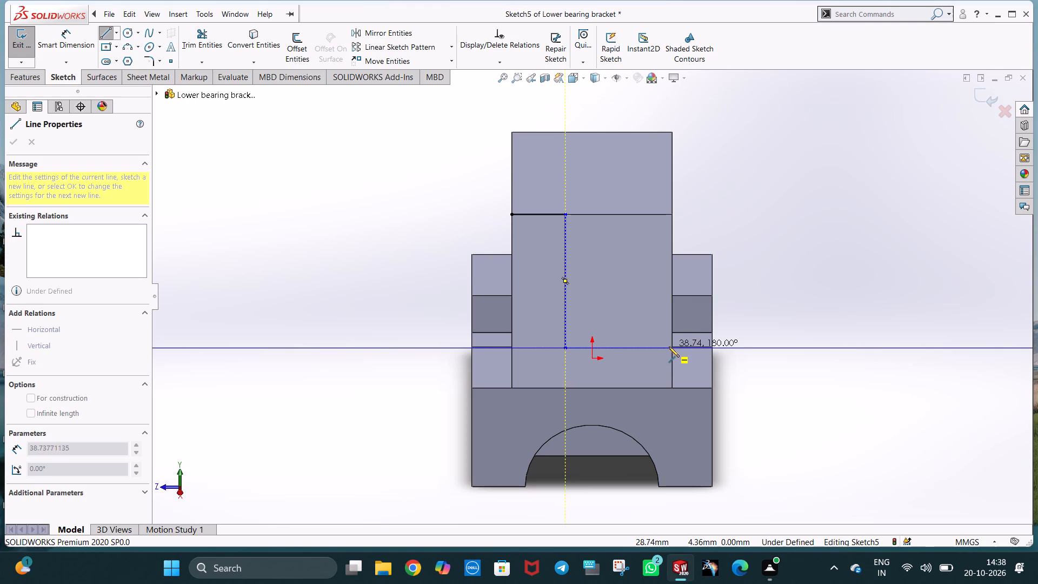
click(630, 348)
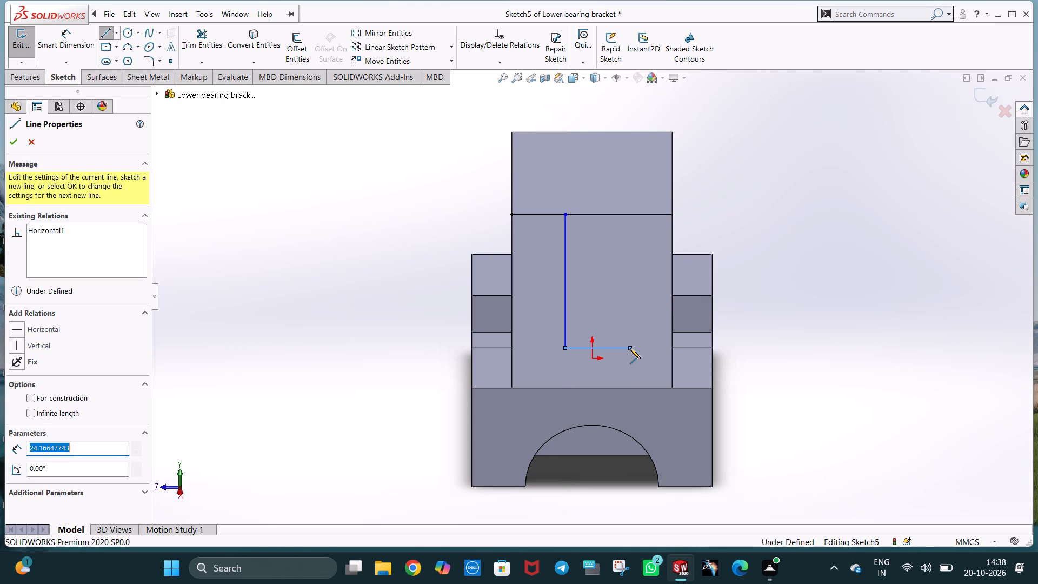
text(20)
key(Return)
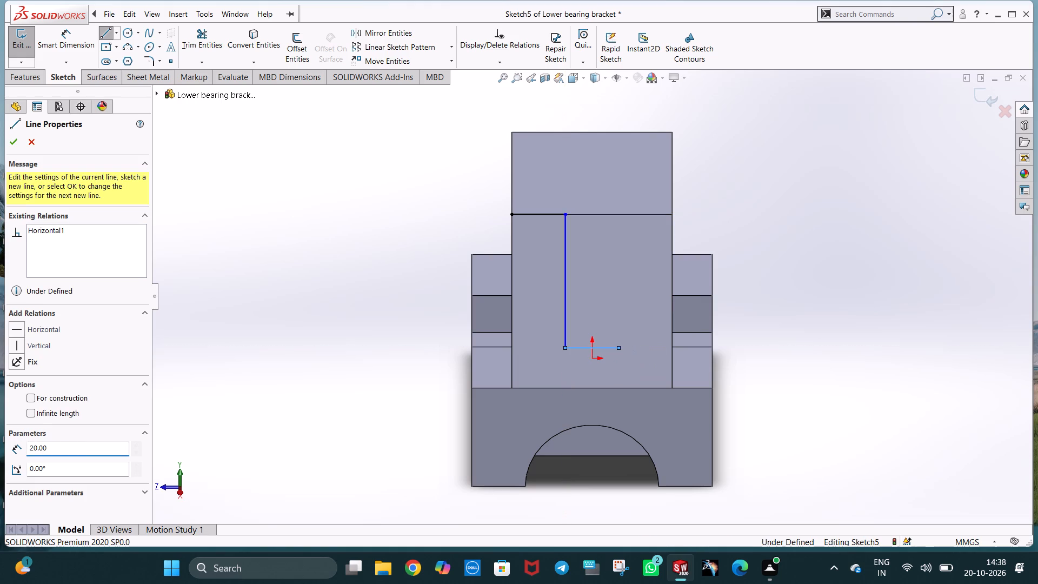
click(619, 215)
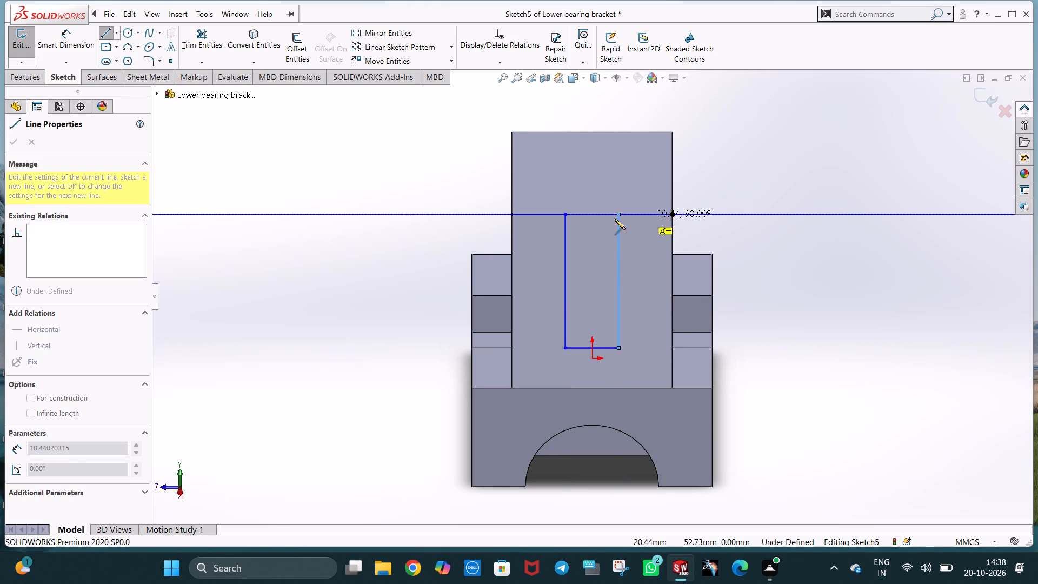
click(564, 213)
key(Escape)
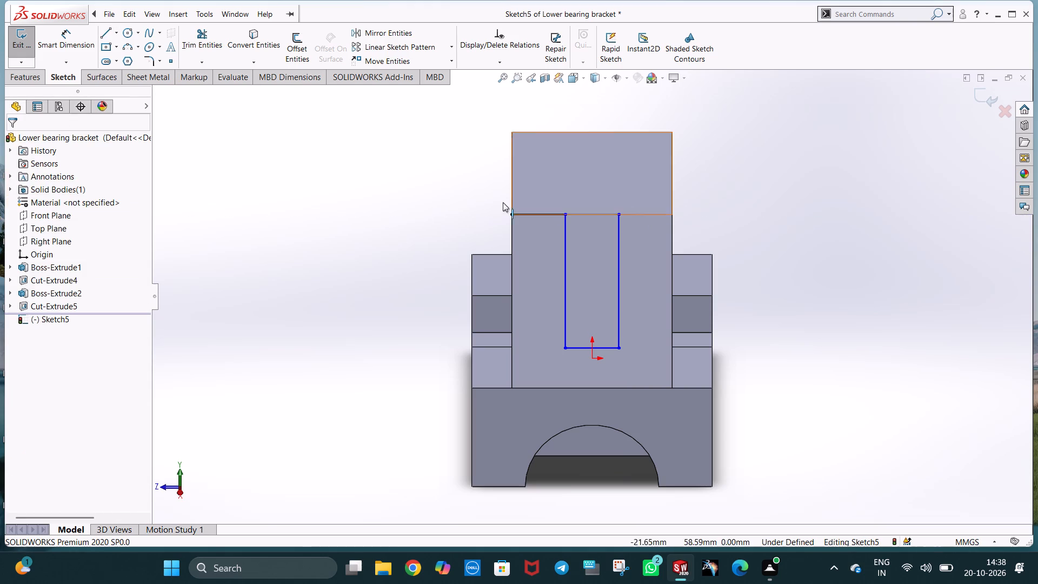
click(377, 221)
Delete the 20 mm helper line between the face's corner and the slot rectangle.
click(530, 214)
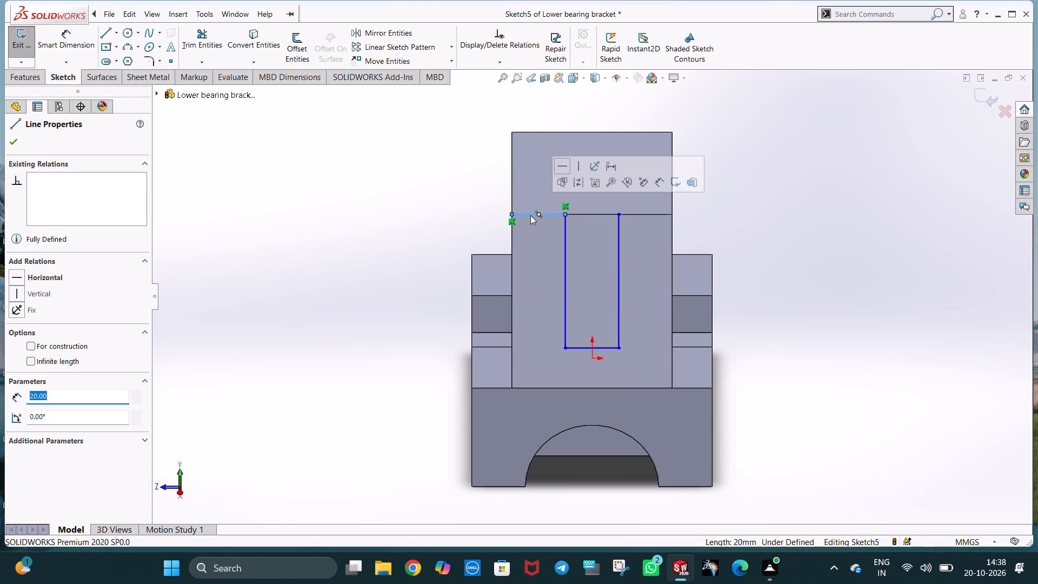
key(Delete)
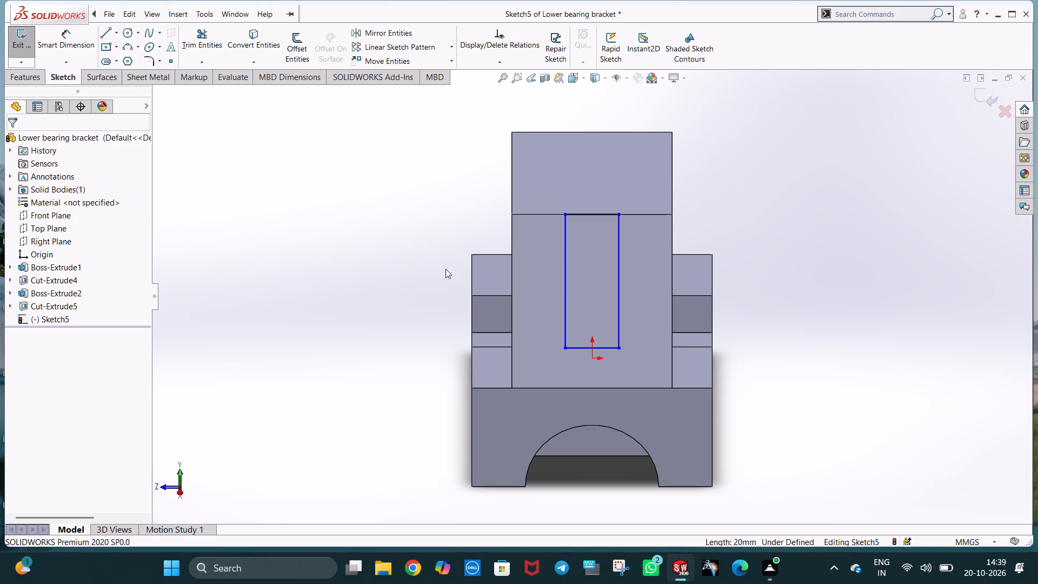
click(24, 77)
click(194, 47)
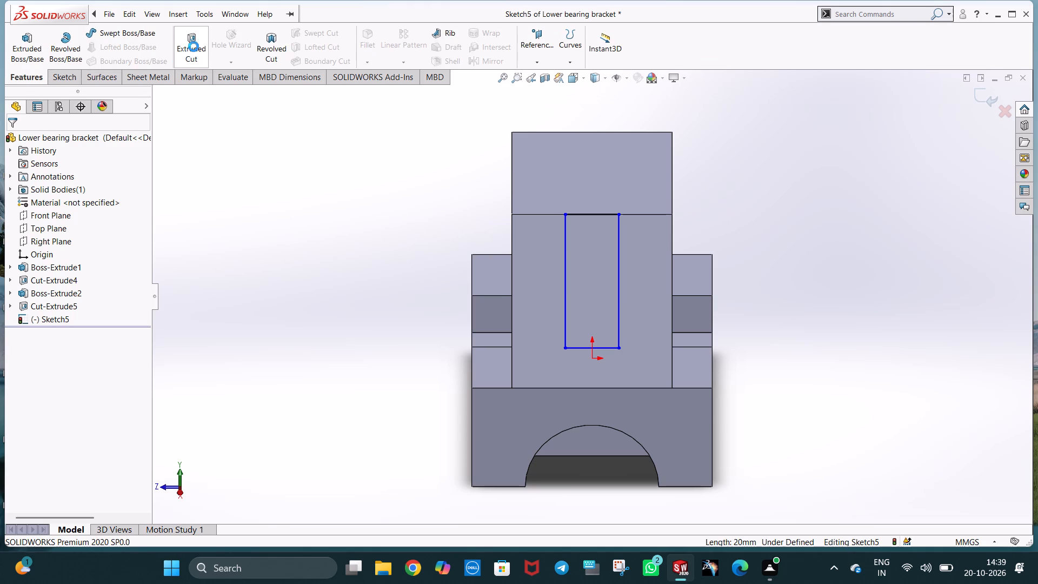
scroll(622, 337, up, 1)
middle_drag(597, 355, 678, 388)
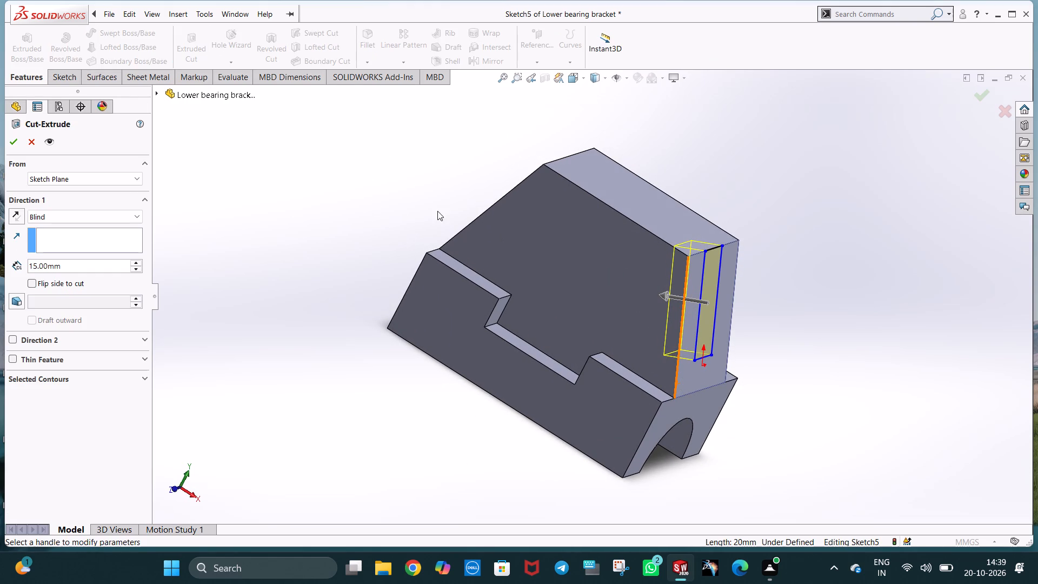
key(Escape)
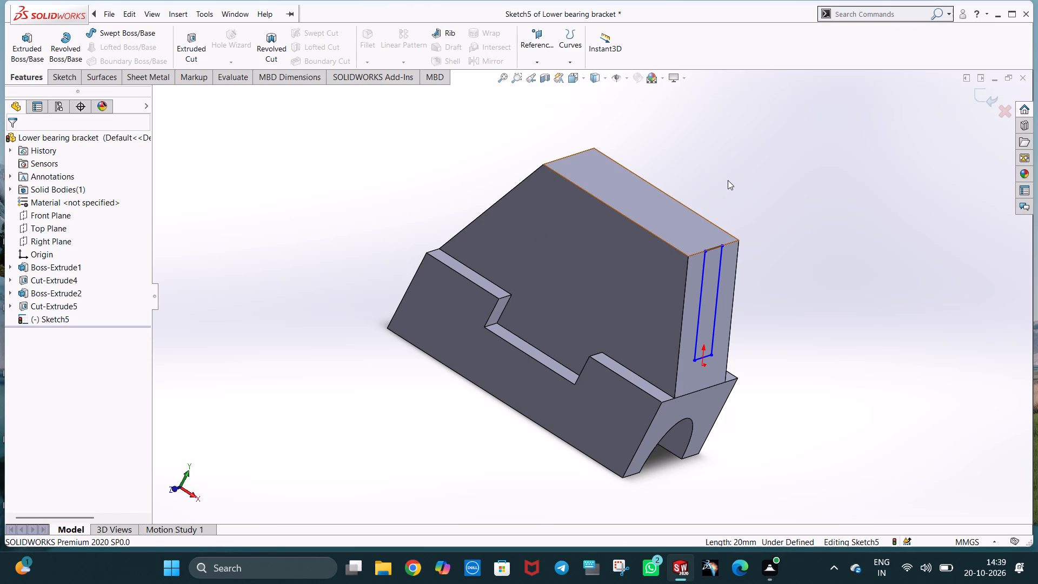
Delete all four lines of the slot rectangle from the sloped-face sketch, working in the top view.
key(ctrl+5)
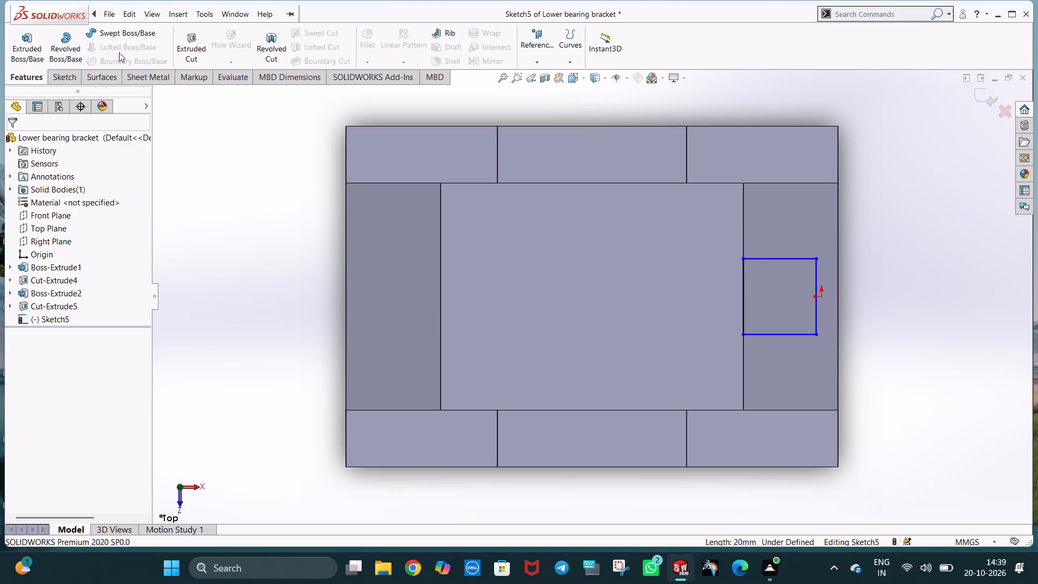
right_click(605, 283)
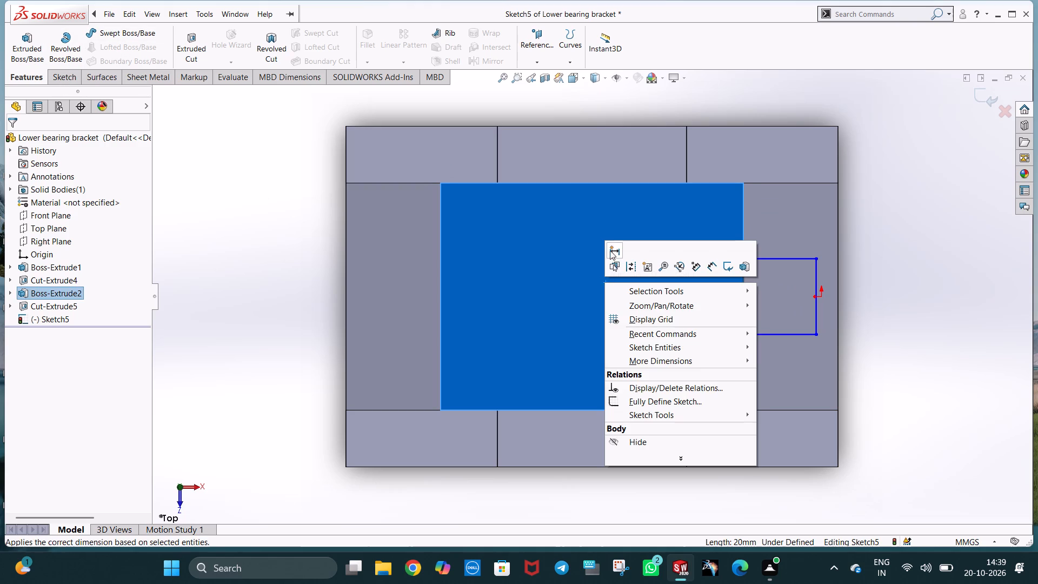
key(Escape)
click(292, 214)
click(784, 260)
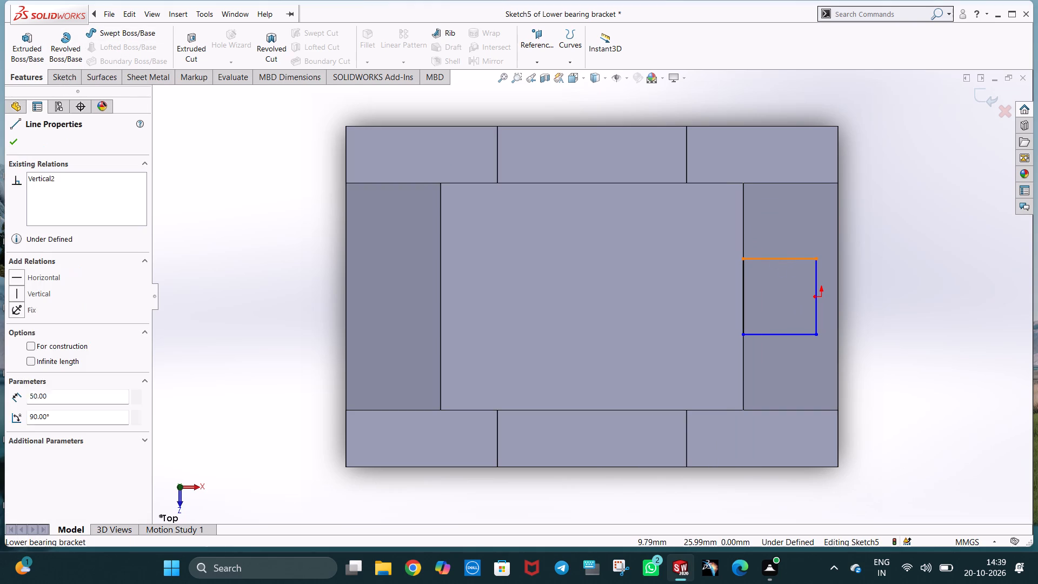
key(Delete)
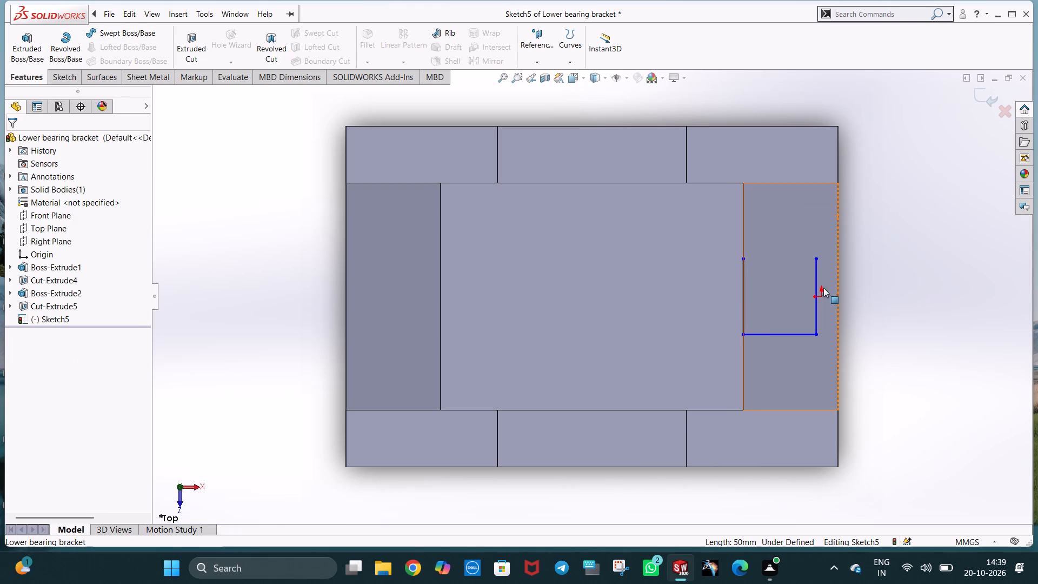
click(817, 283)
key(Delete)
click(811, 333)
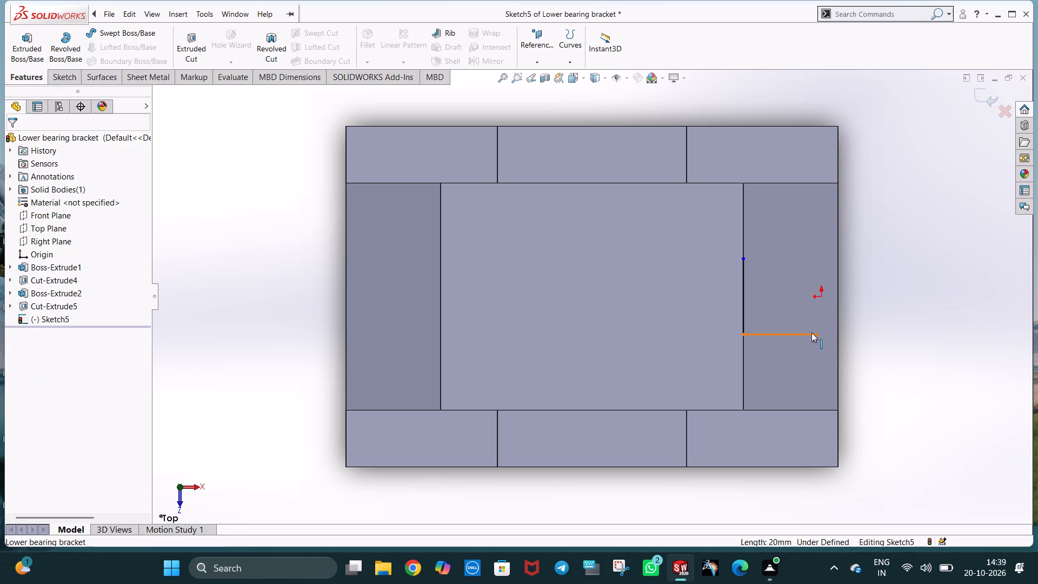
key(Delete)
click(743, 302)
key(Delete)
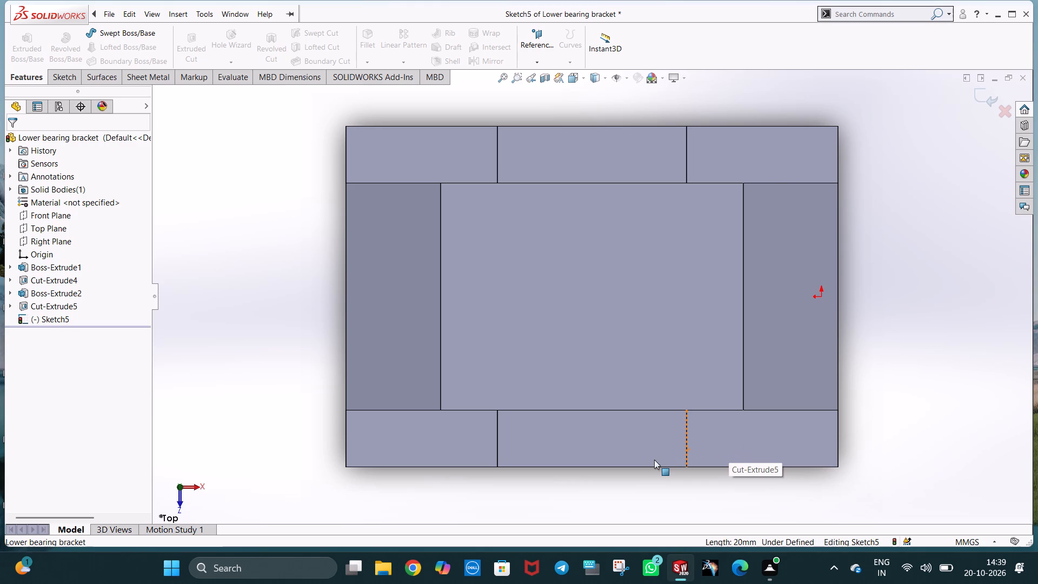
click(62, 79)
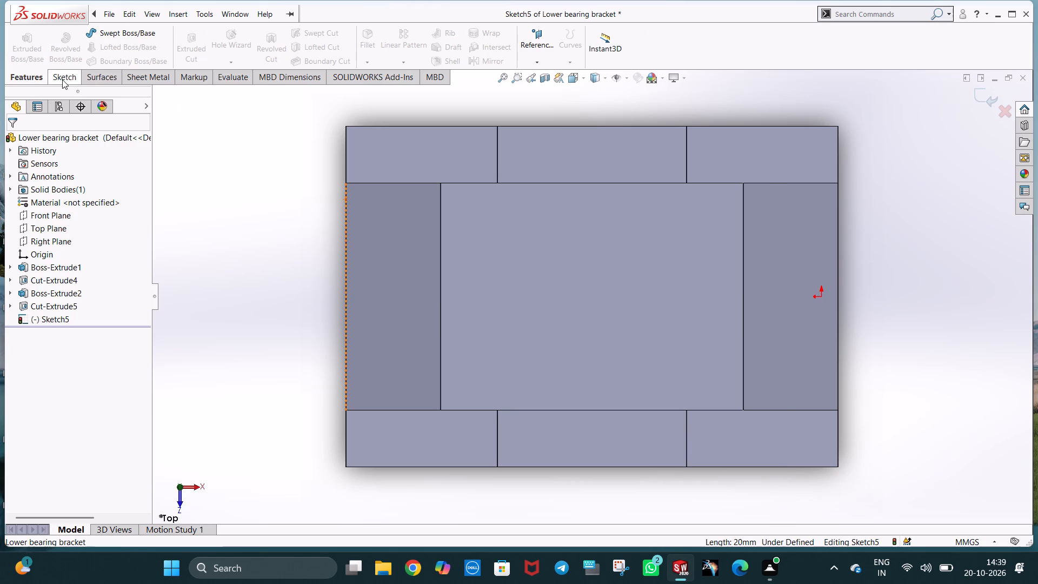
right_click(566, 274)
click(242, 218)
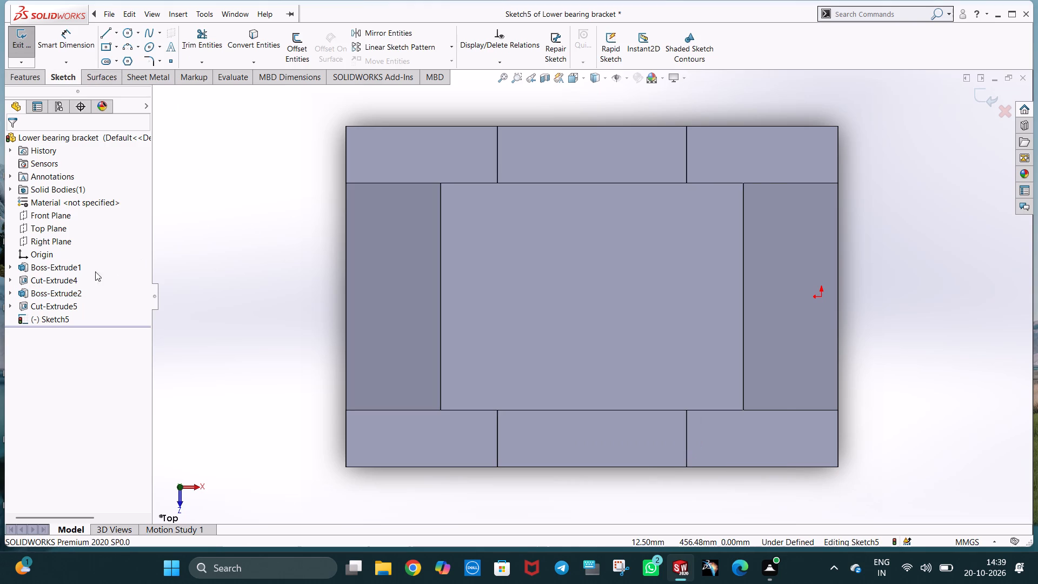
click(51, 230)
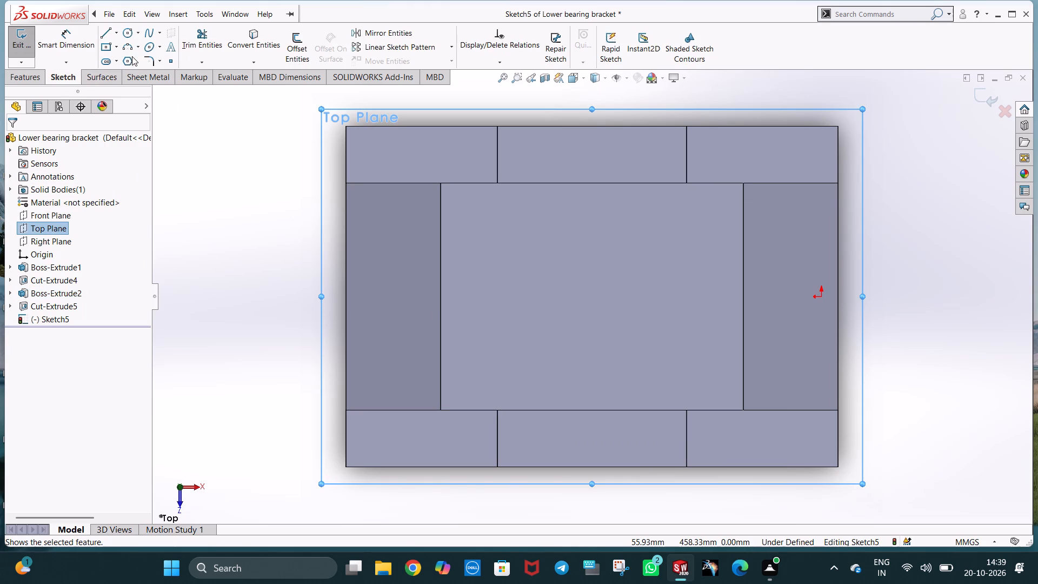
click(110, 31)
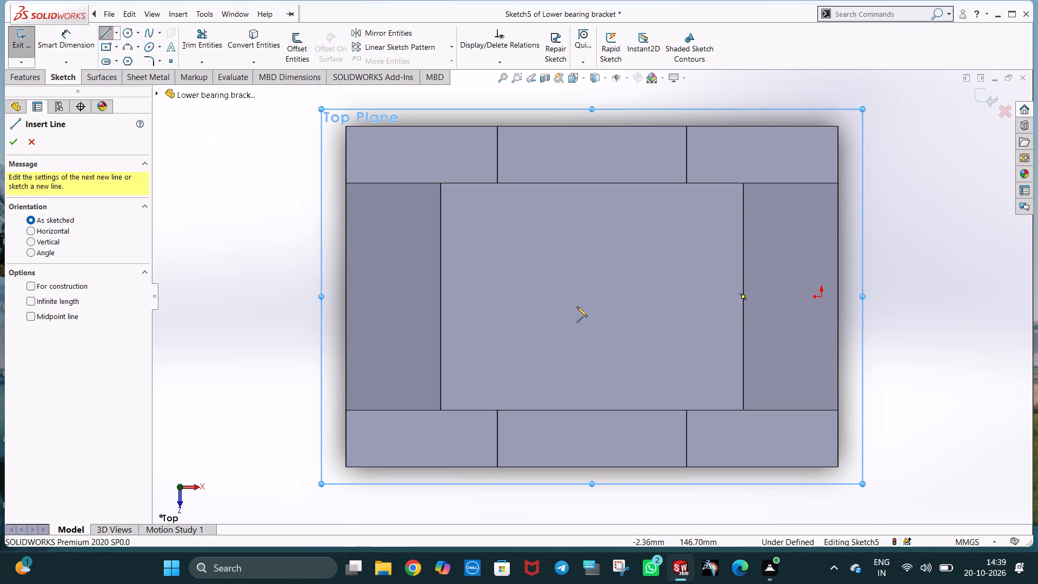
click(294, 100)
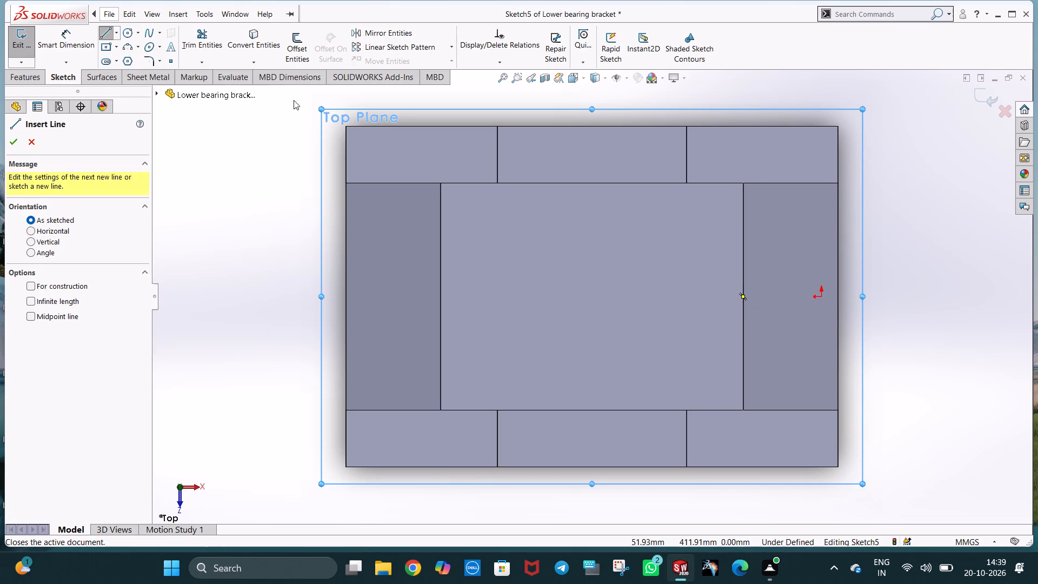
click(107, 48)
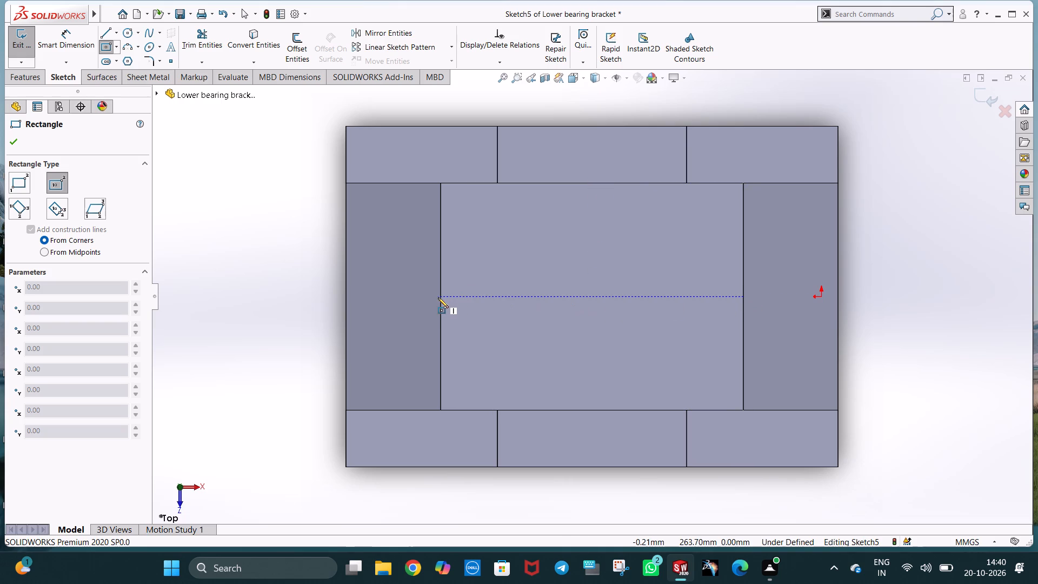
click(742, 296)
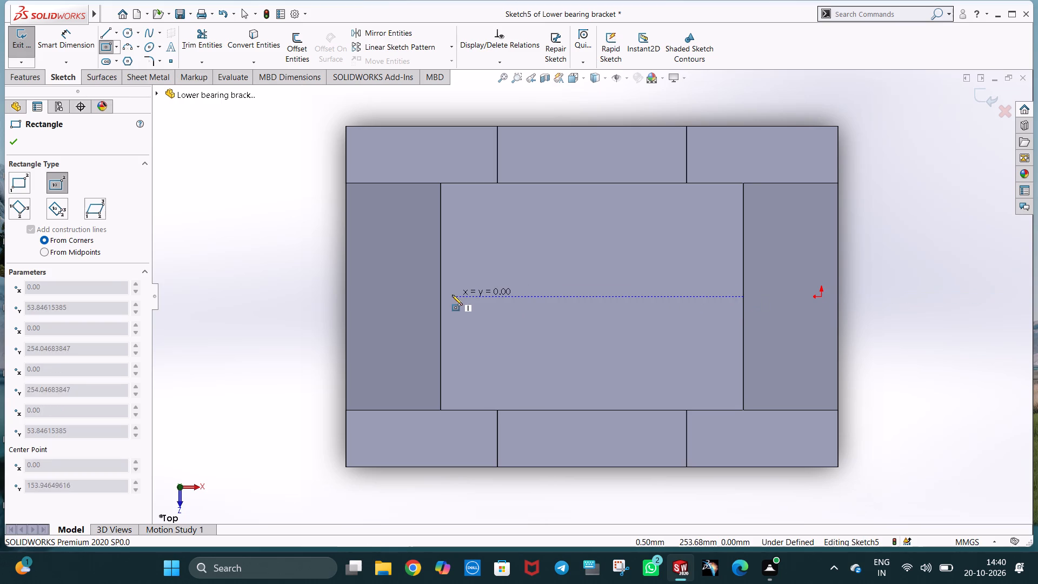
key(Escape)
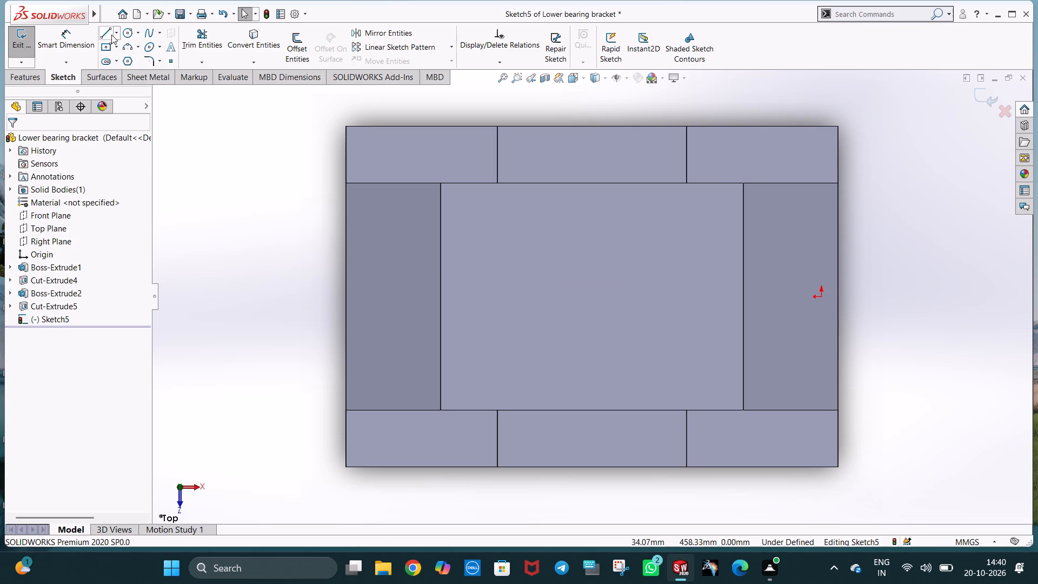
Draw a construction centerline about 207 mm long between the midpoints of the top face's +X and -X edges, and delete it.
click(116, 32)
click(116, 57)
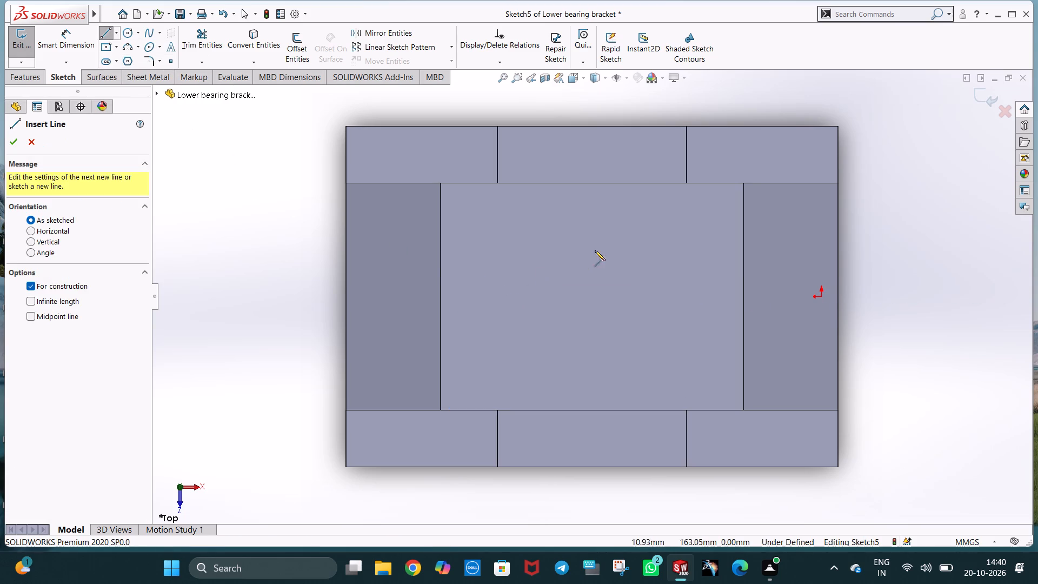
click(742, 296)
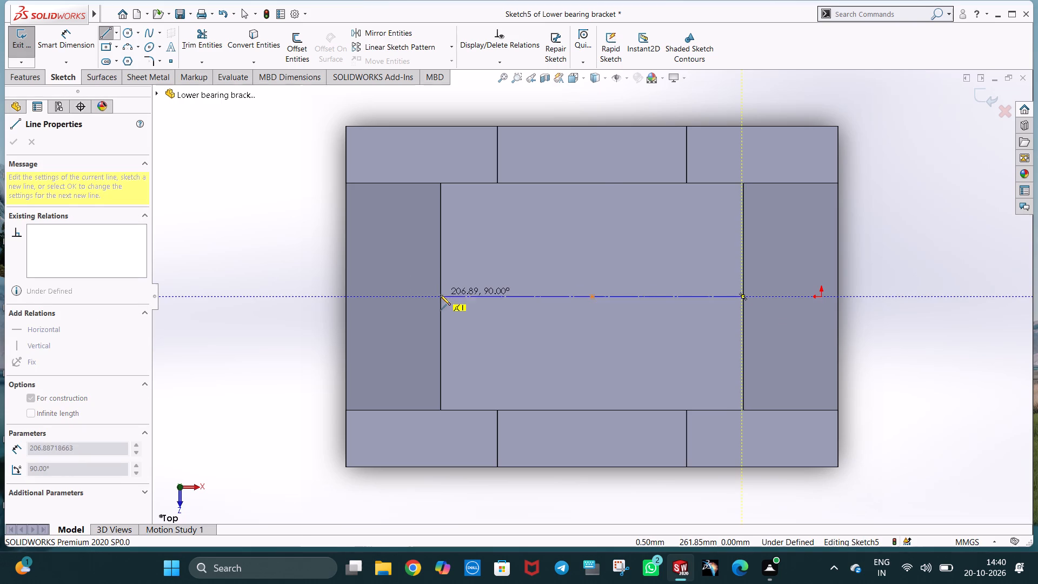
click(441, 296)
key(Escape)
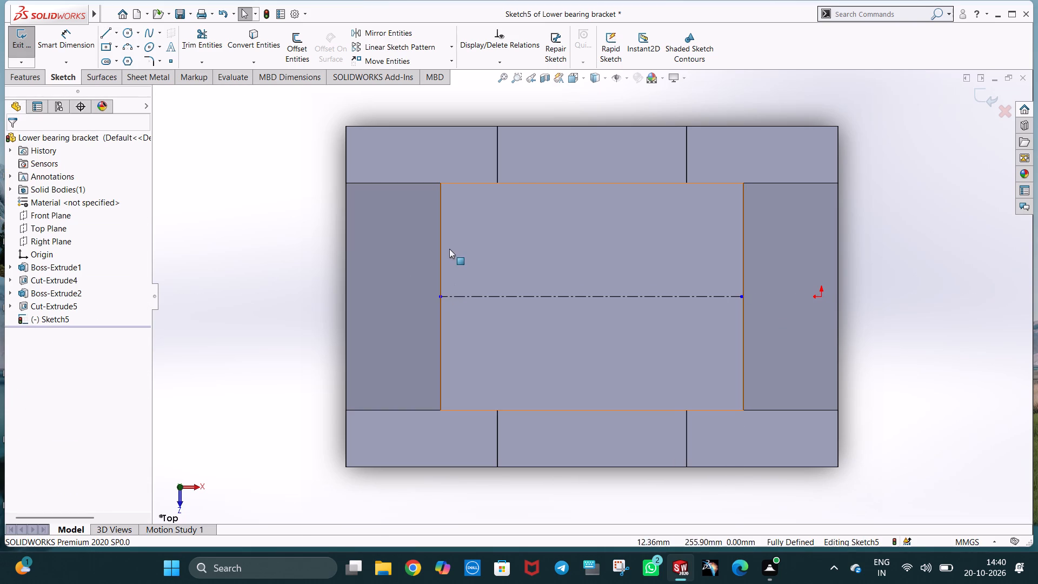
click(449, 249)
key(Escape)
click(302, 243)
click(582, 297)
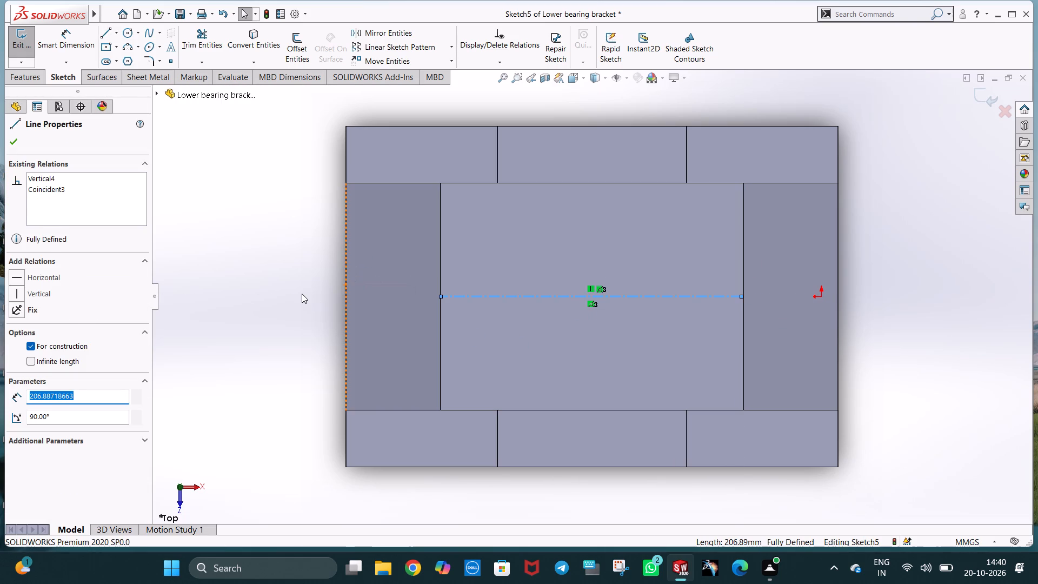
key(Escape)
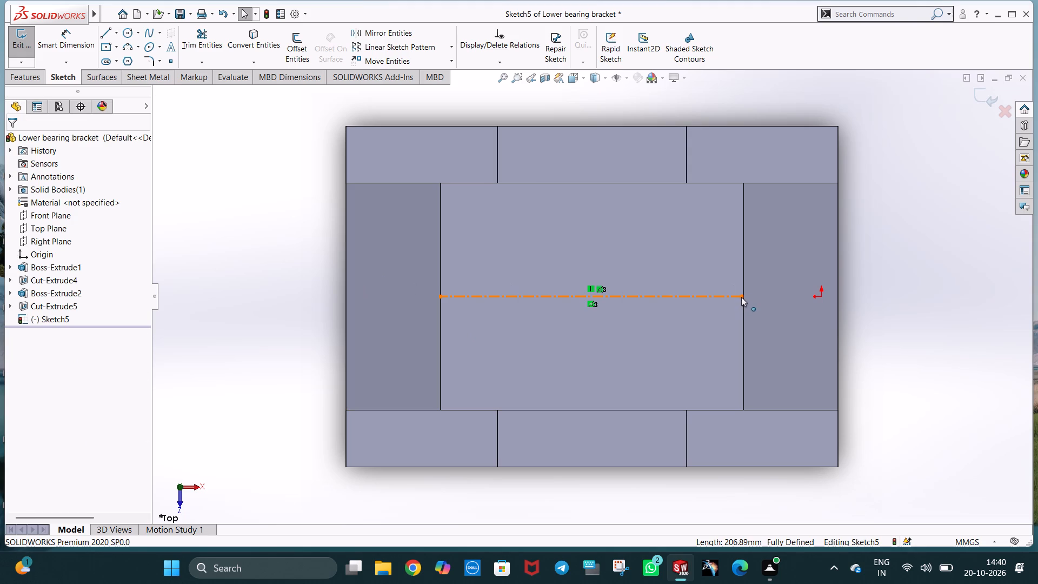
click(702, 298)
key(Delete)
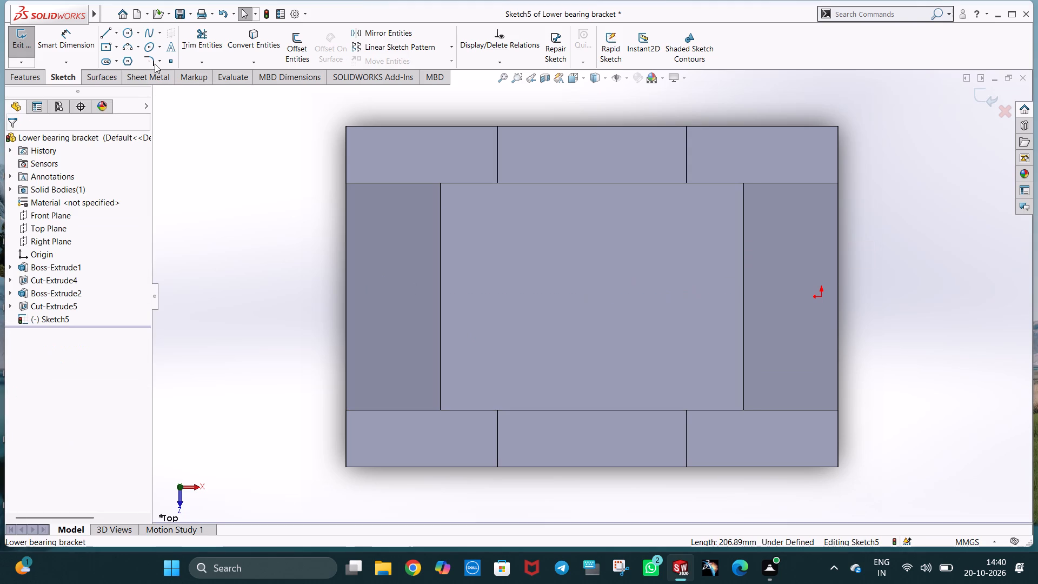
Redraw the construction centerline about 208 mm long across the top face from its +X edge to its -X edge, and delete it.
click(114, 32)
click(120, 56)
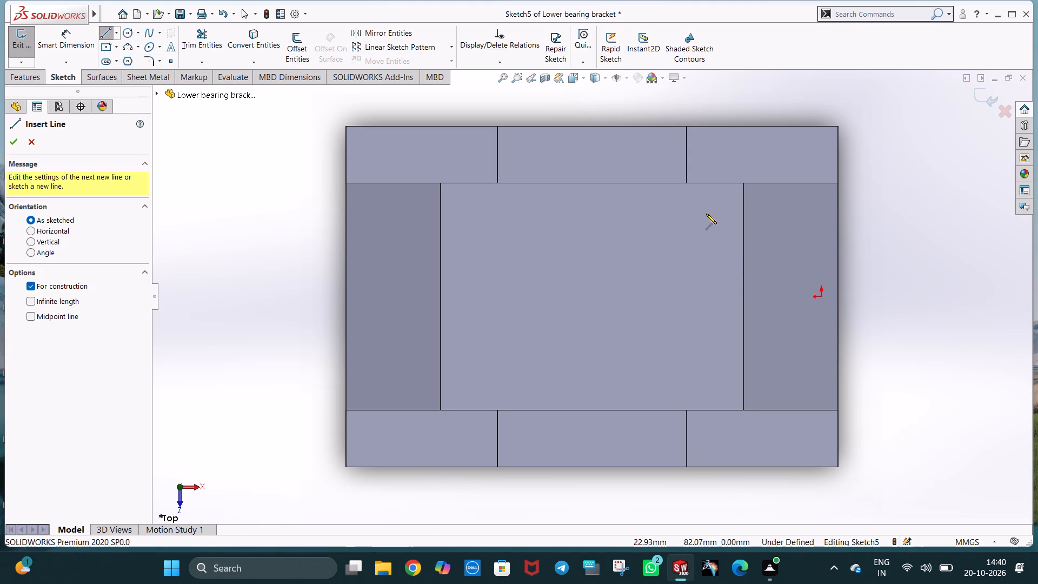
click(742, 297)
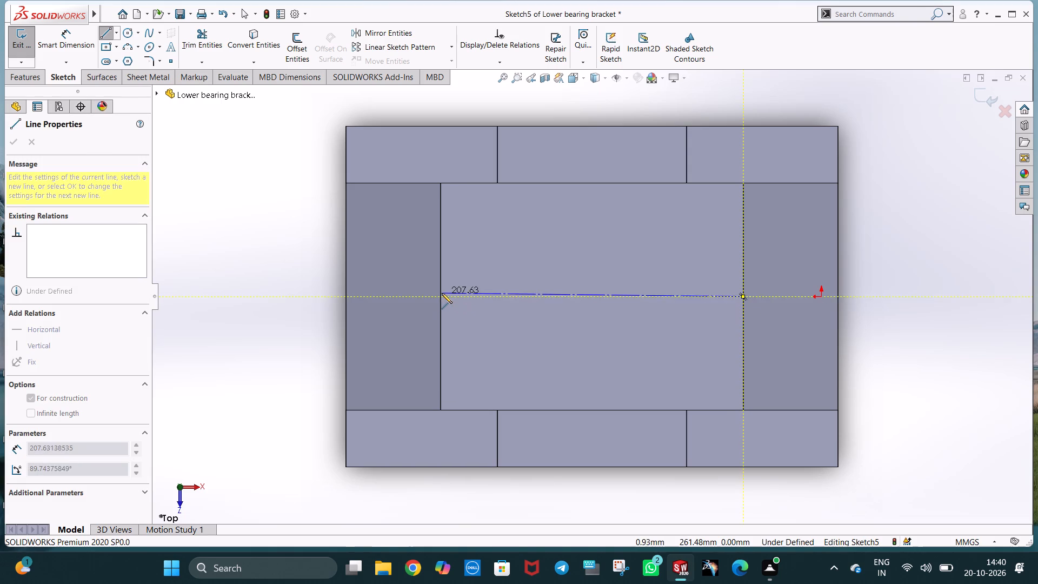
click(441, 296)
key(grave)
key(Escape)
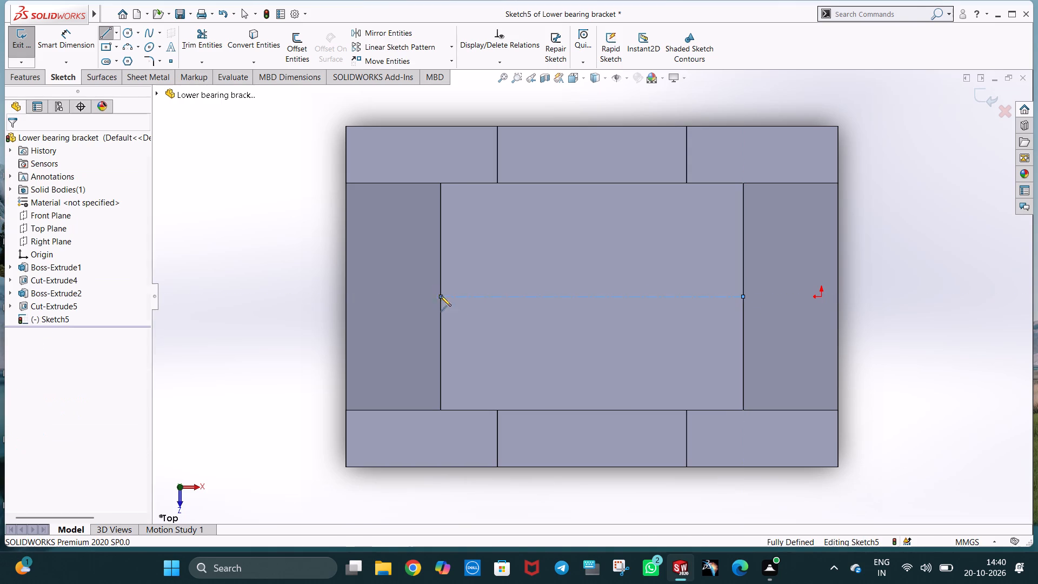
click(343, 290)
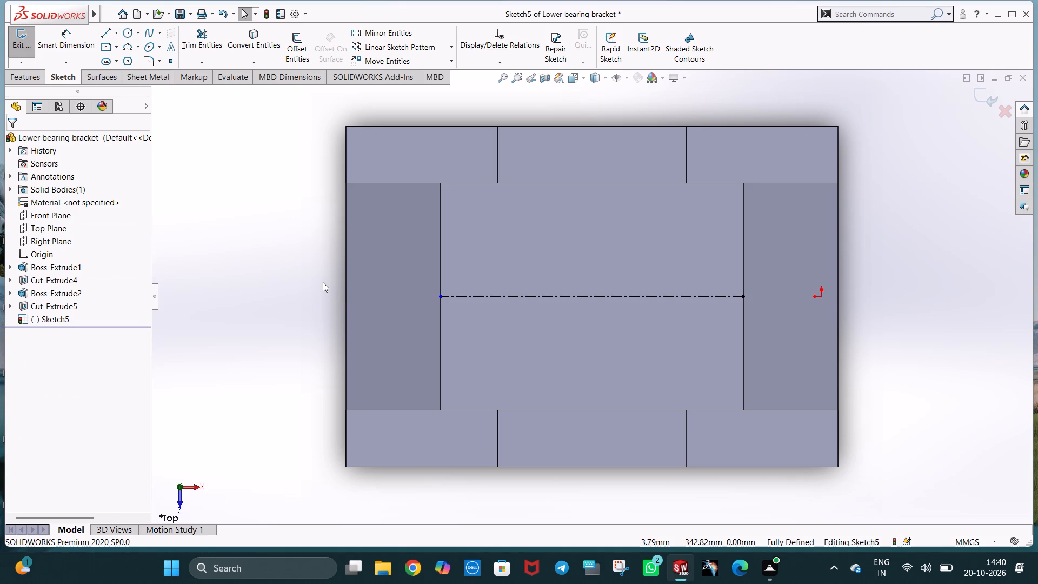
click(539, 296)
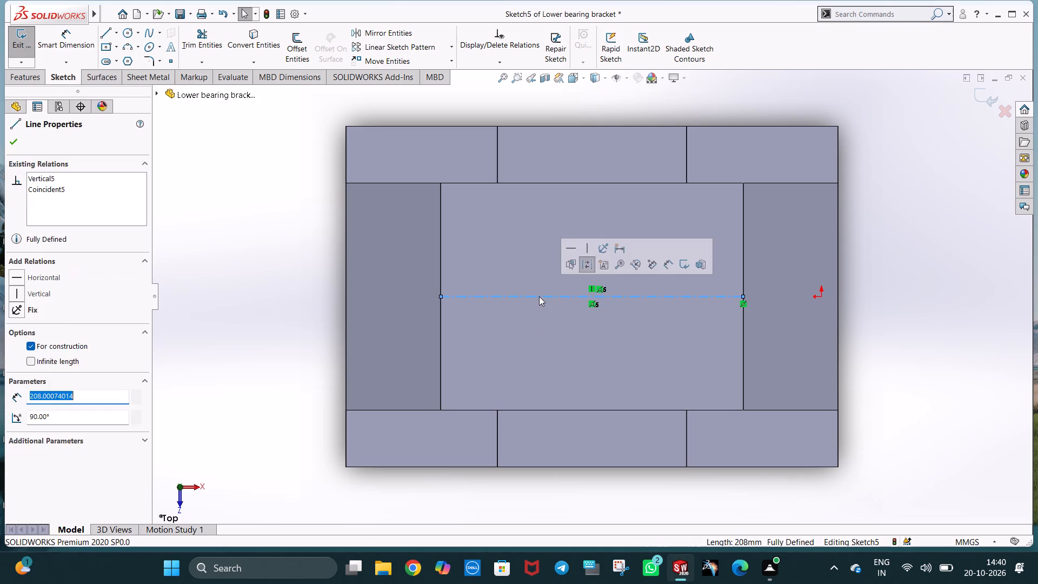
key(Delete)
Draw a construction centerline about 337 mm long along X through the bracket's middle, from its -X end edge to its +X end edge.
click(114, 35)
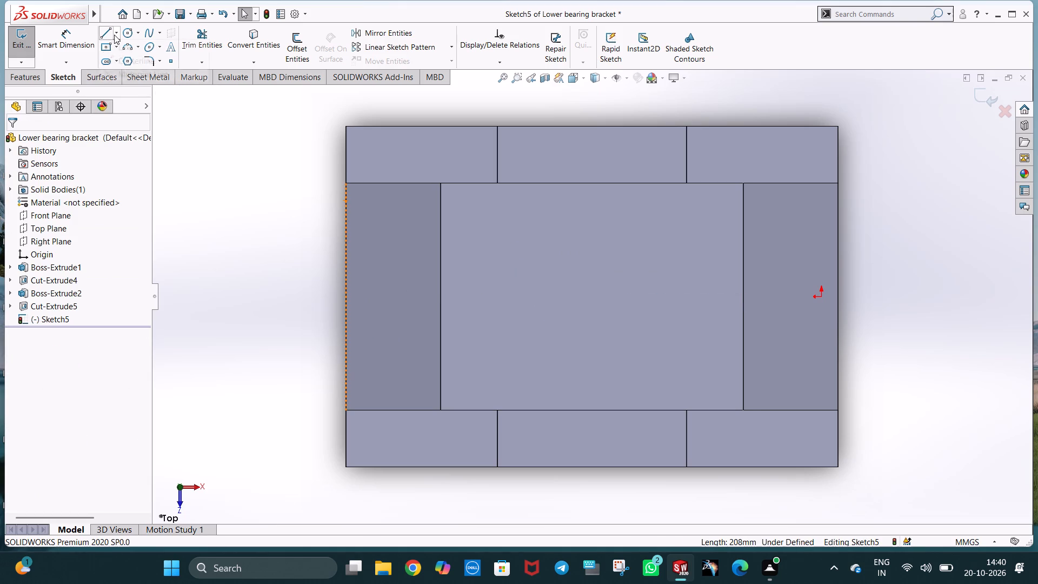
click(118, 55)
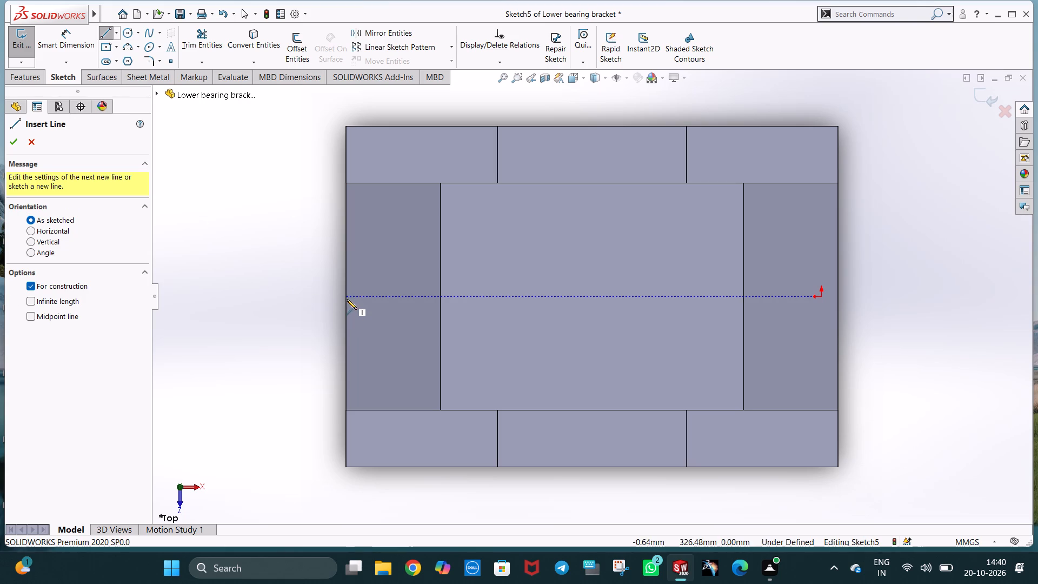
click(346, 296)
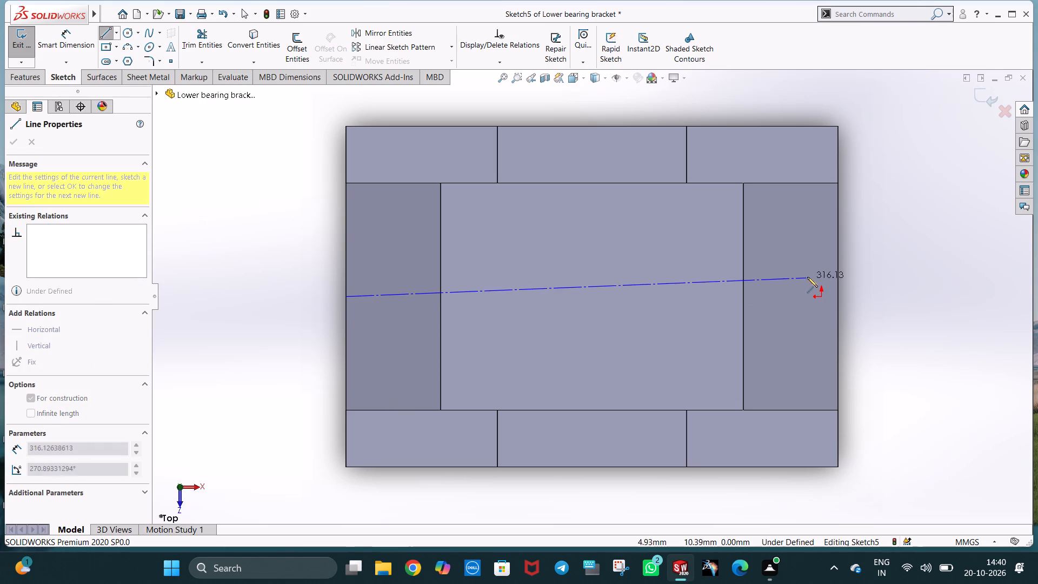
click(837, 296)
key(Escape)
click(850, 258)
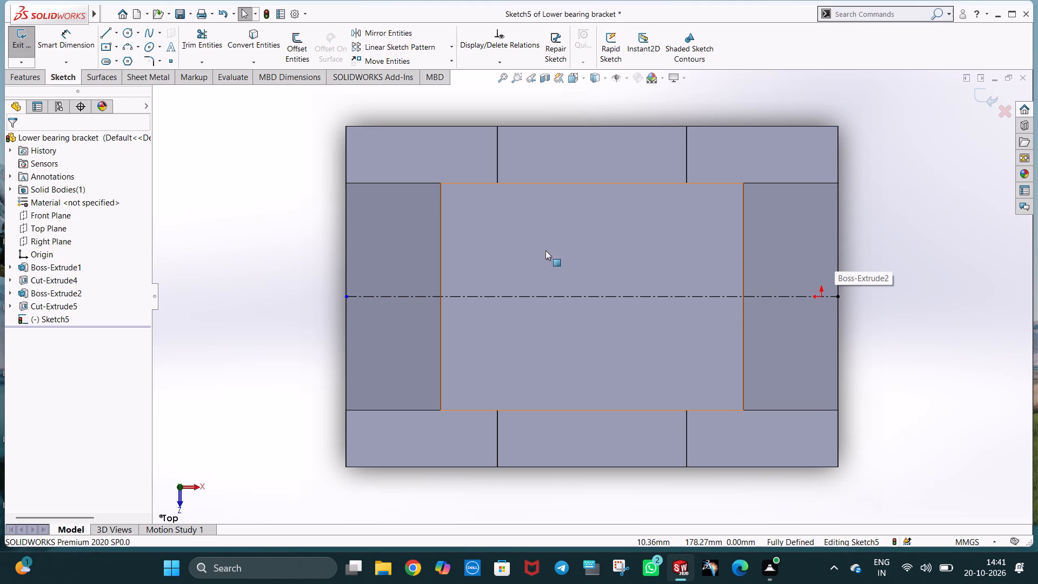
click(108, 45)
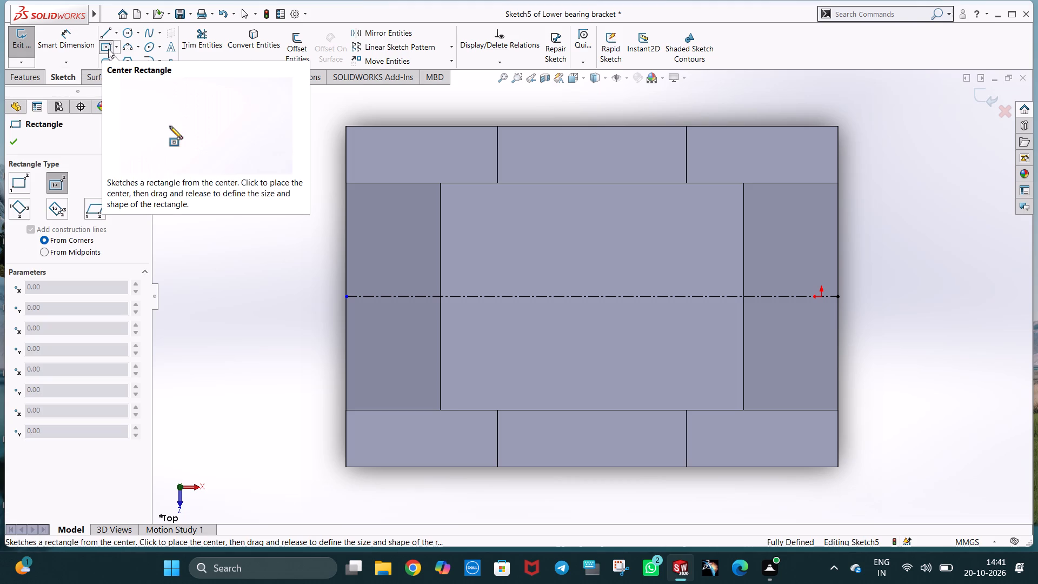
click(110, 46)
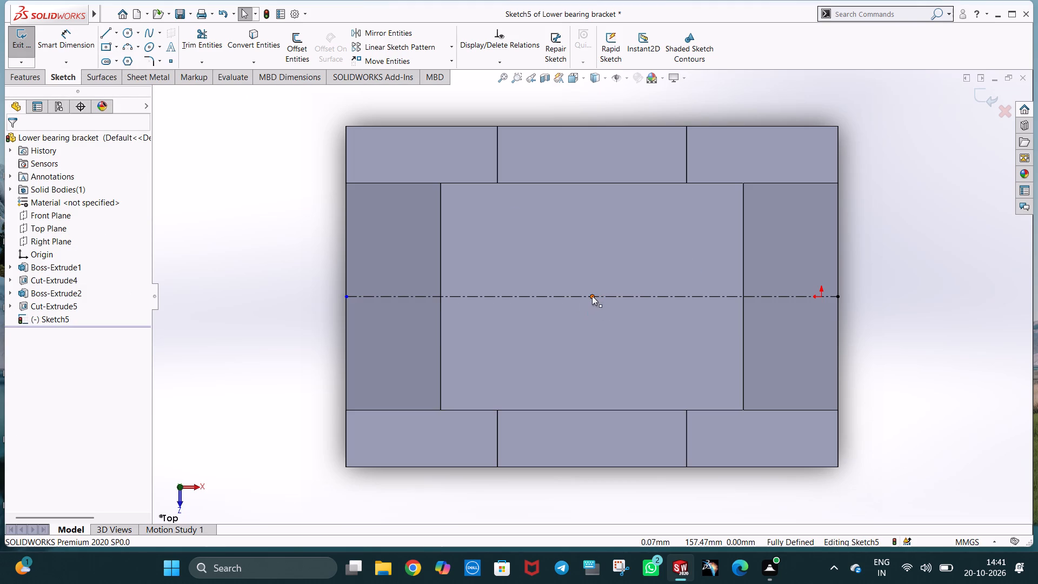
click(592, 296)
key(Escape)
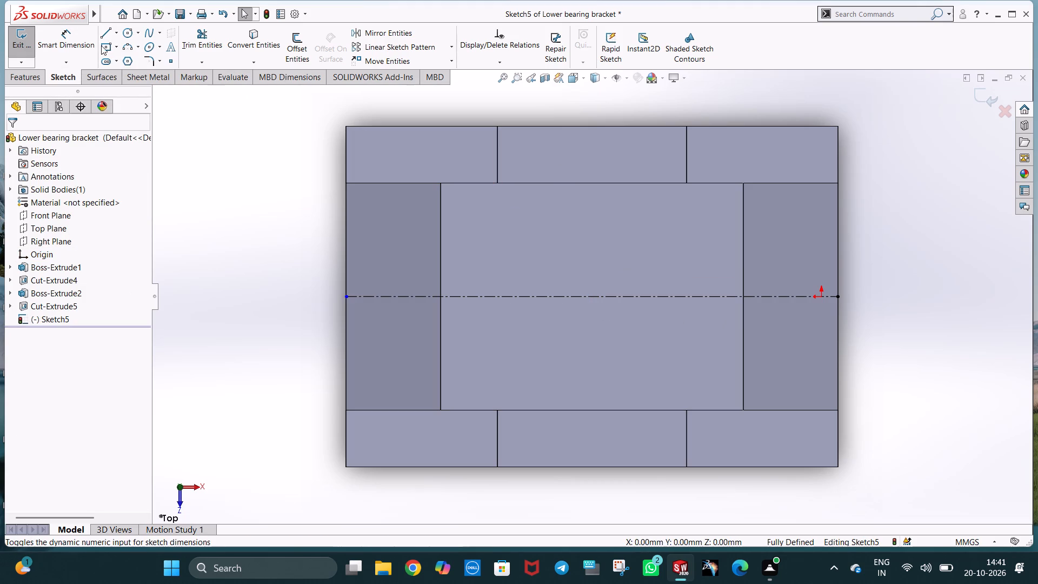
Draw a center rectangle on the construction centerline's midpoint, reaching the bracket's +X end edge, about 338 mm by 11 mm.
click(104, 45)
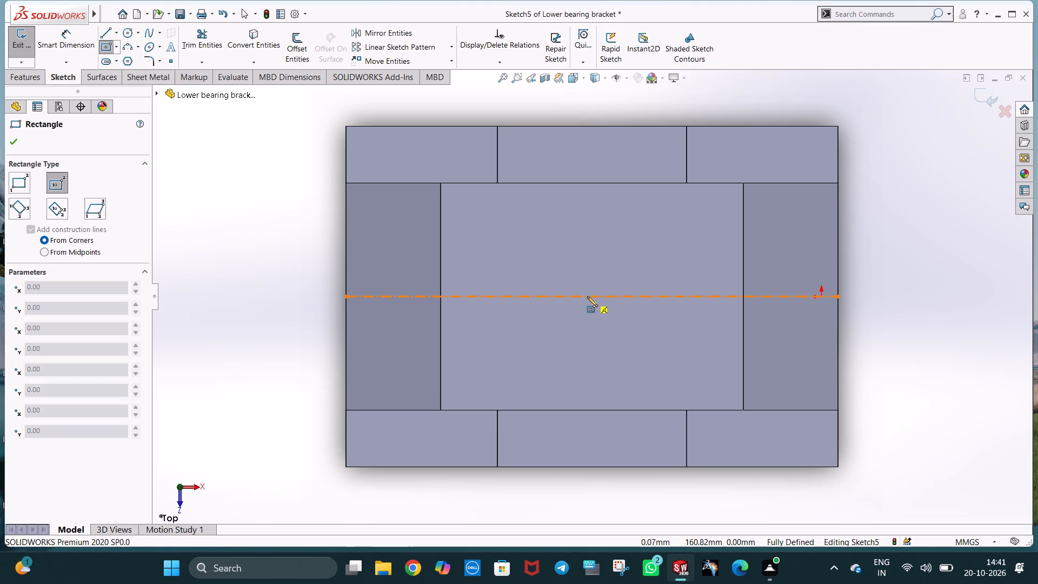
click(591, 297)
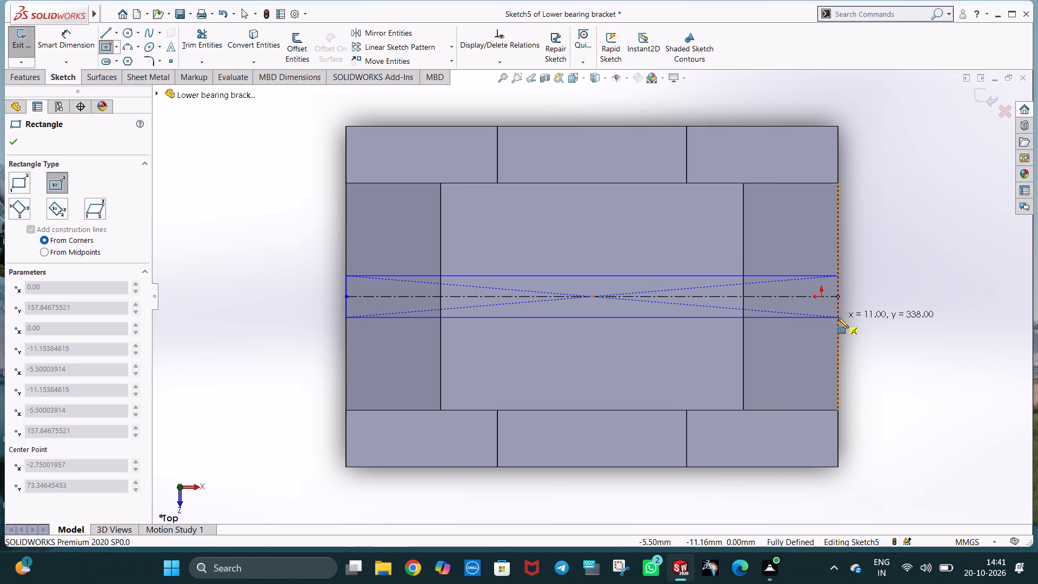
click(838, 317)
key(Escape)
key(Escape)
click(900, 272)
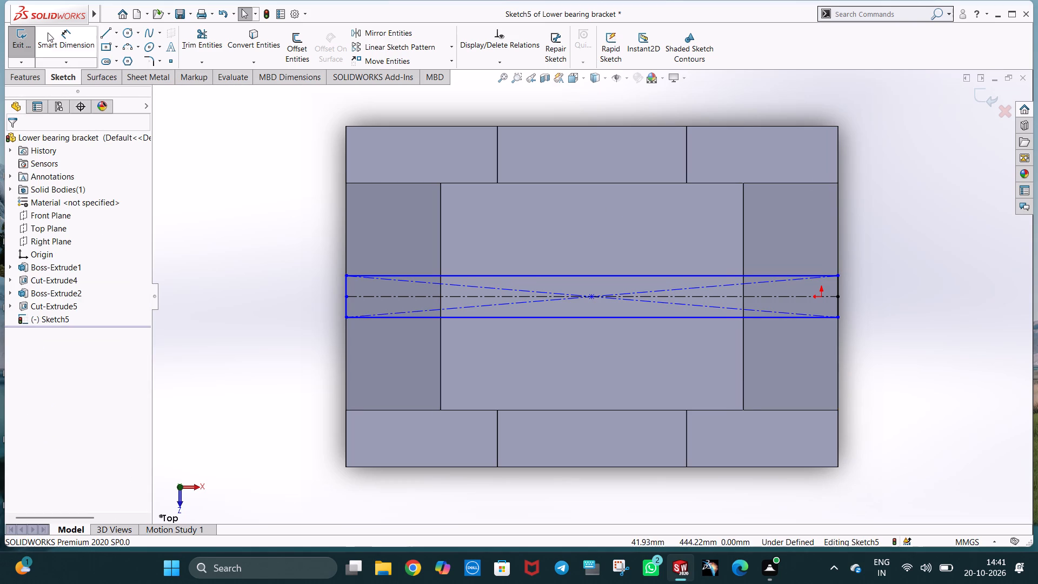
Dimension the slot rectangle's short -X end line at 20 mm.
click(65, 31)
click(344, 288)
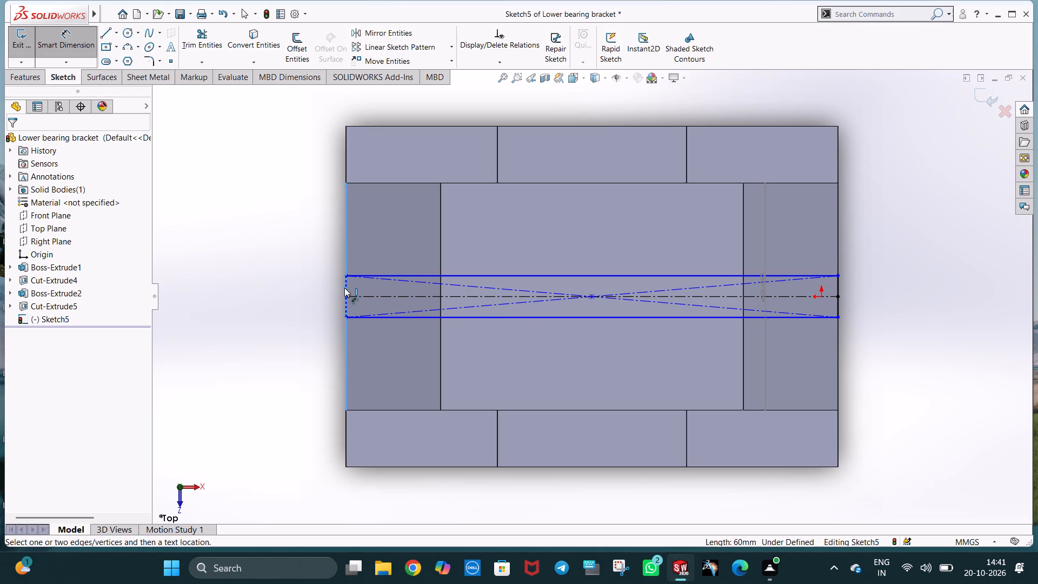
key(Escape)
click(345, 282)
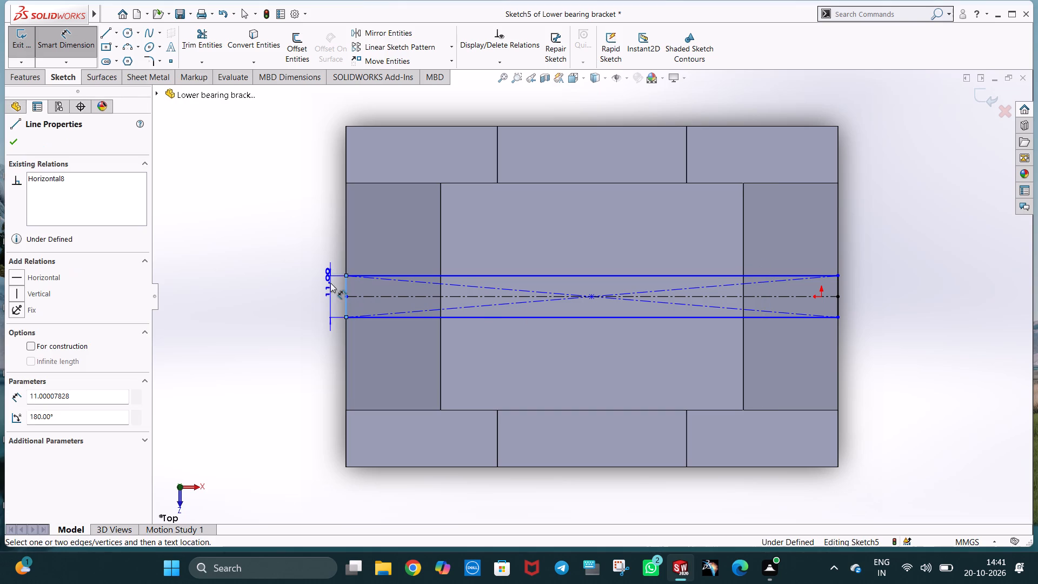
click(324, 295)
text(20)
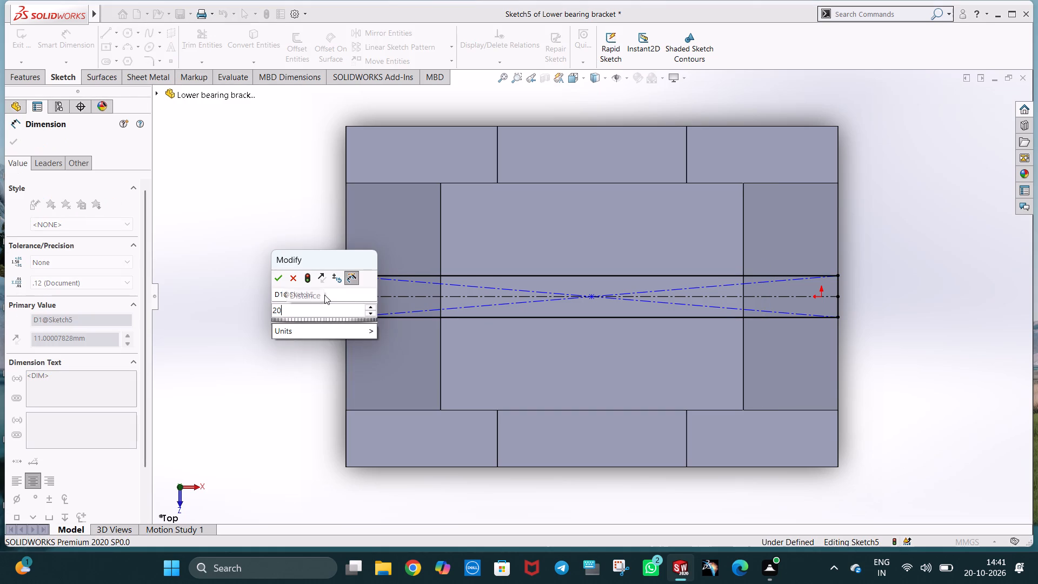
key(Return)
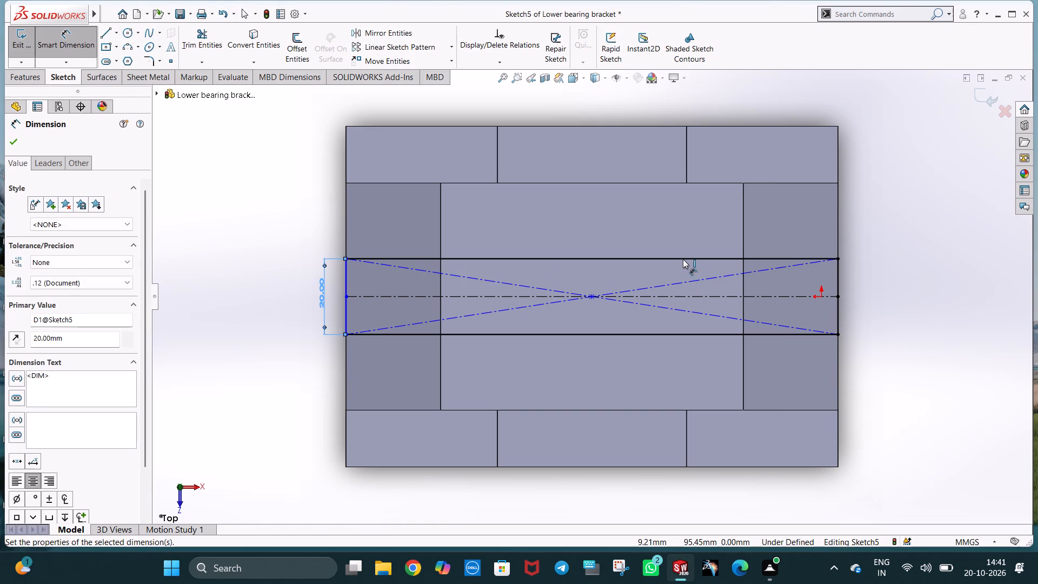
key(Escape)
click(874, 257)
Examine from several angles how the slot sketch's plane lies relative to the bracket's flat top and sloped faces.
middle_drag(667, 383, 682, 375)
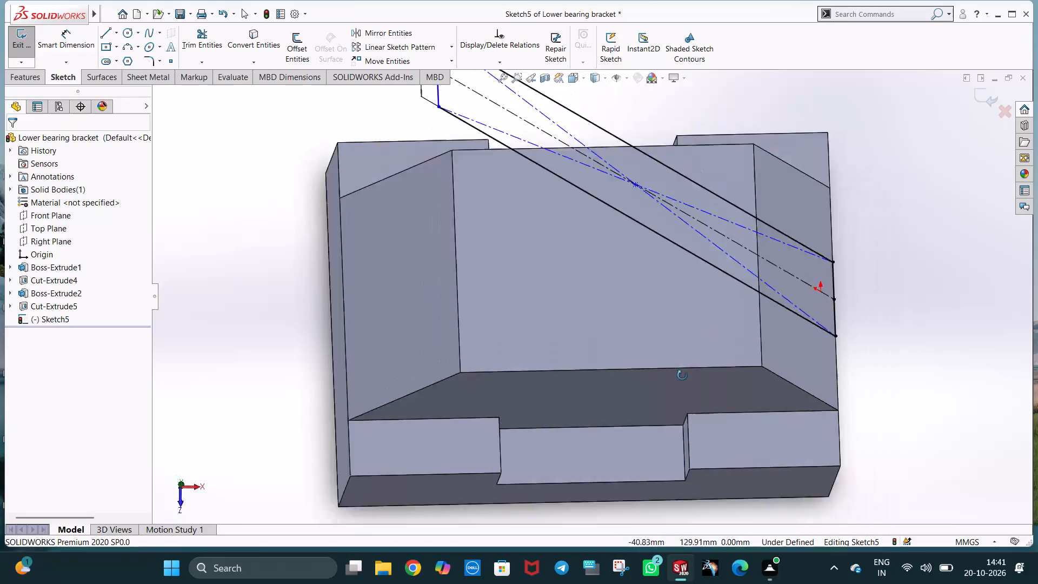
middle_drag(682, 375, 674, 351)
right_click(630, 342)
key(Escape)
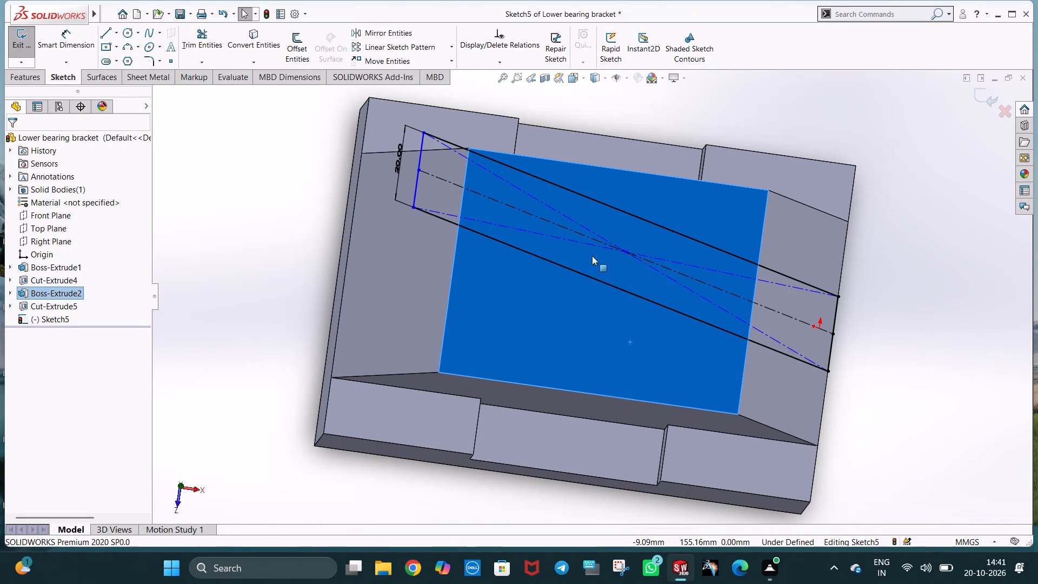
click(289, 246)
middle_drag(721, 328, 724, 295)
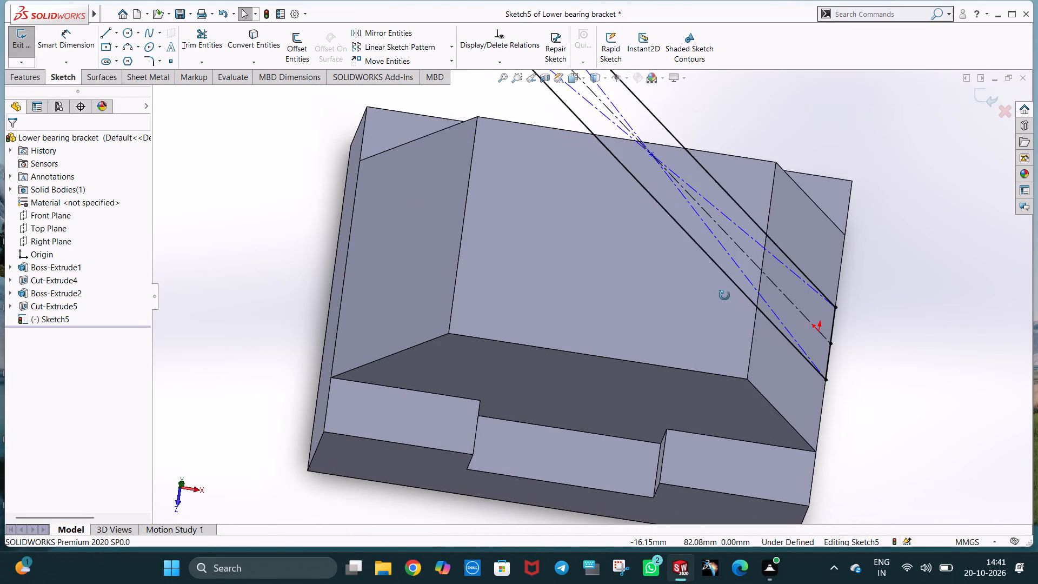
middle_drag(724, 295, 740, 381)
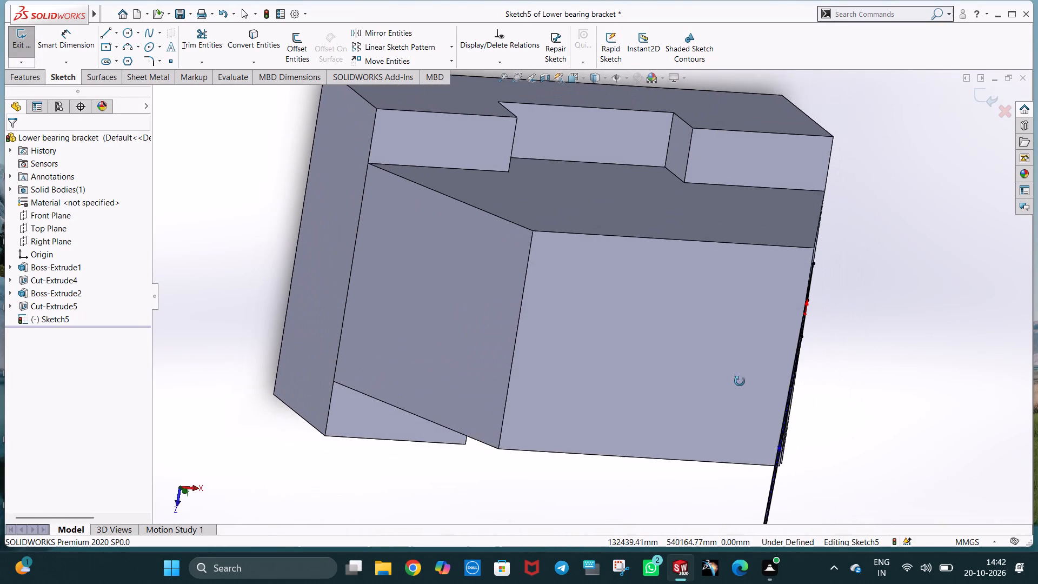
middle_drag(740, 381, 721, 356)
key(ctrl+5)
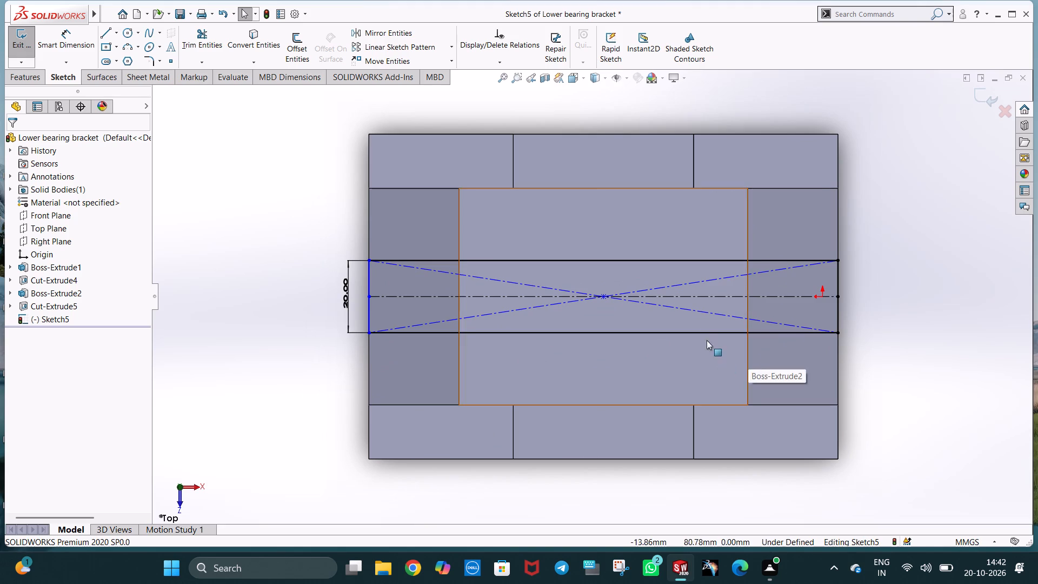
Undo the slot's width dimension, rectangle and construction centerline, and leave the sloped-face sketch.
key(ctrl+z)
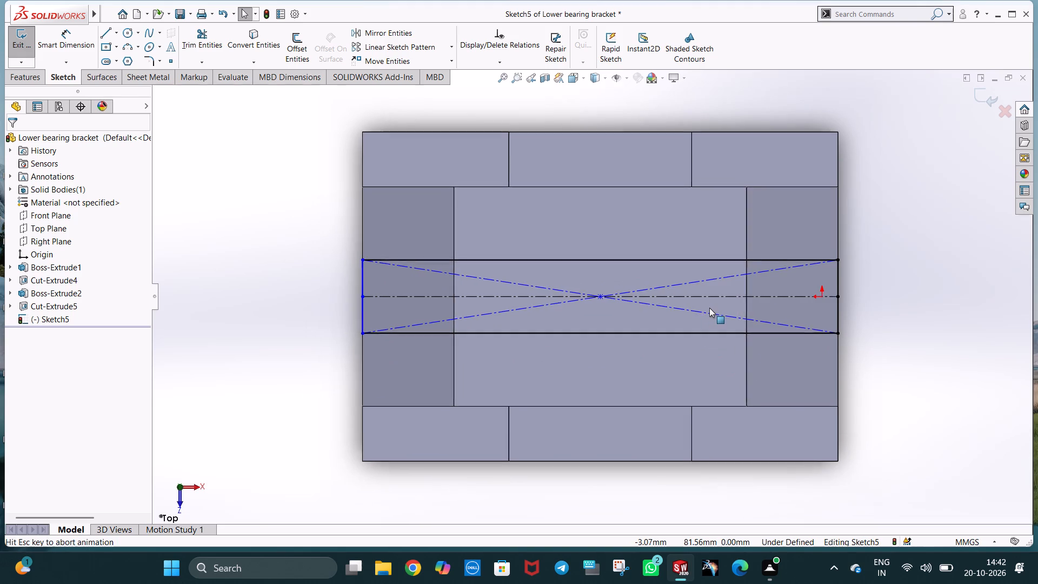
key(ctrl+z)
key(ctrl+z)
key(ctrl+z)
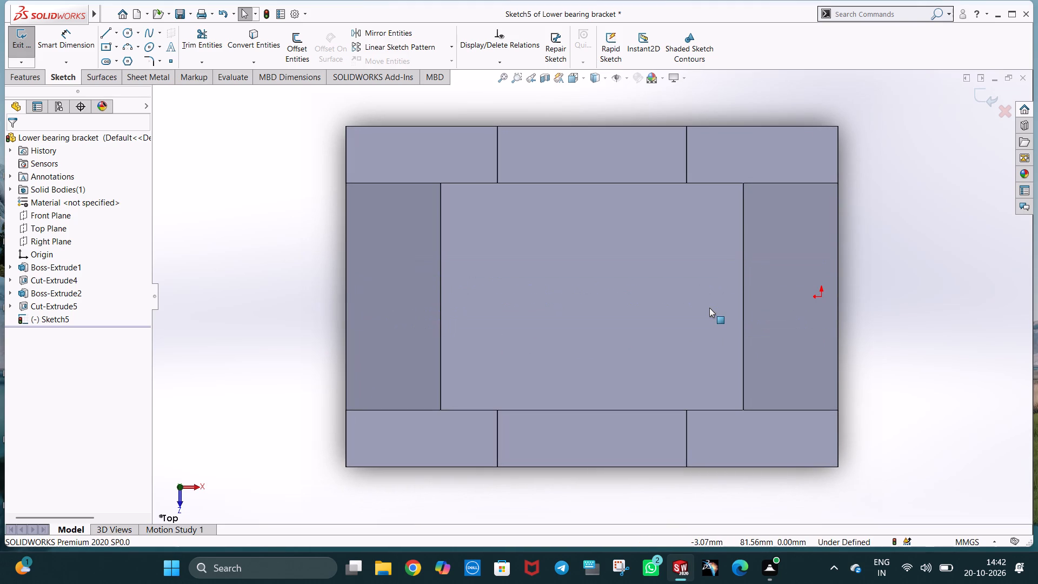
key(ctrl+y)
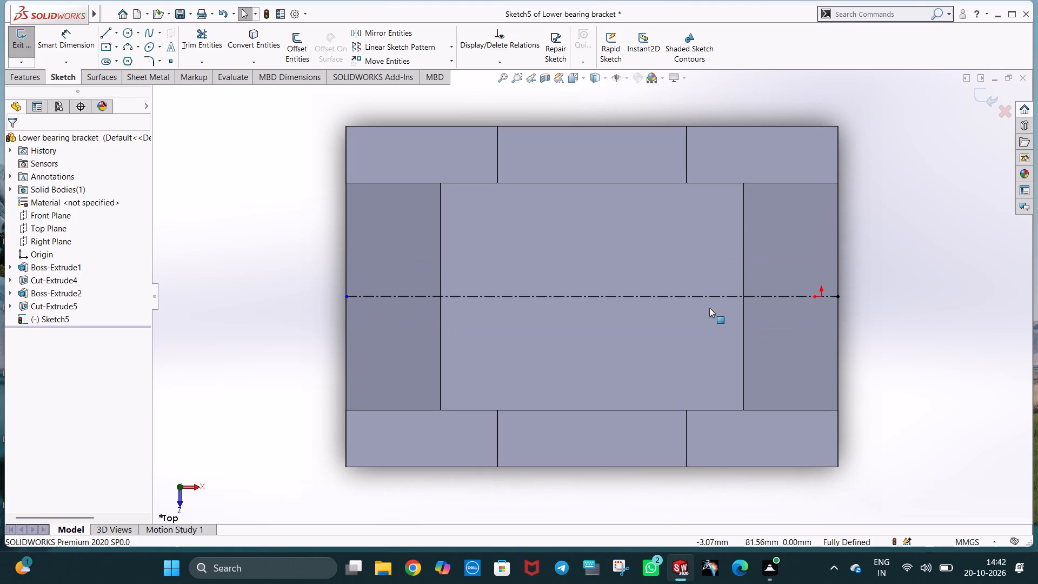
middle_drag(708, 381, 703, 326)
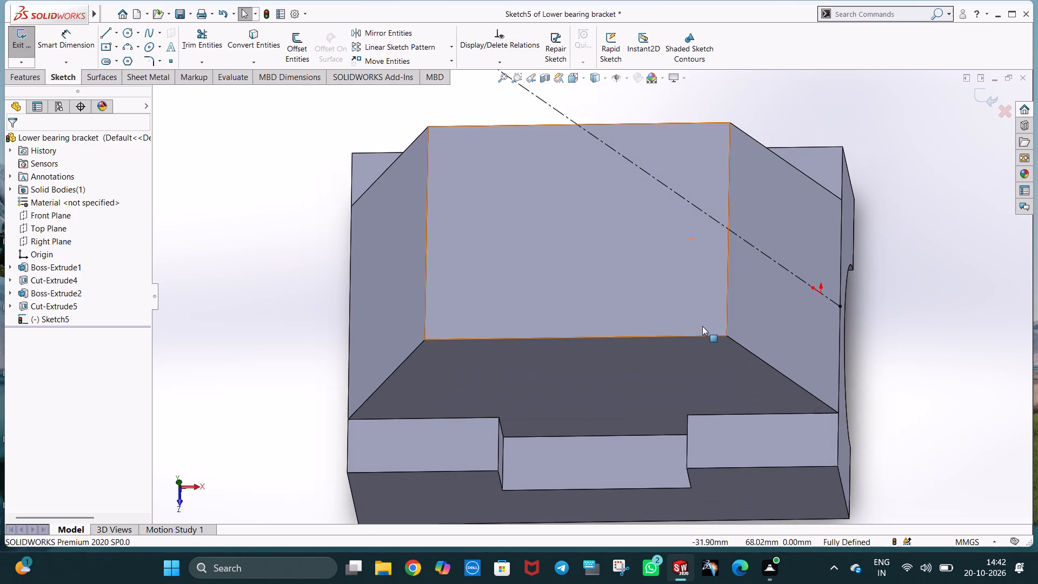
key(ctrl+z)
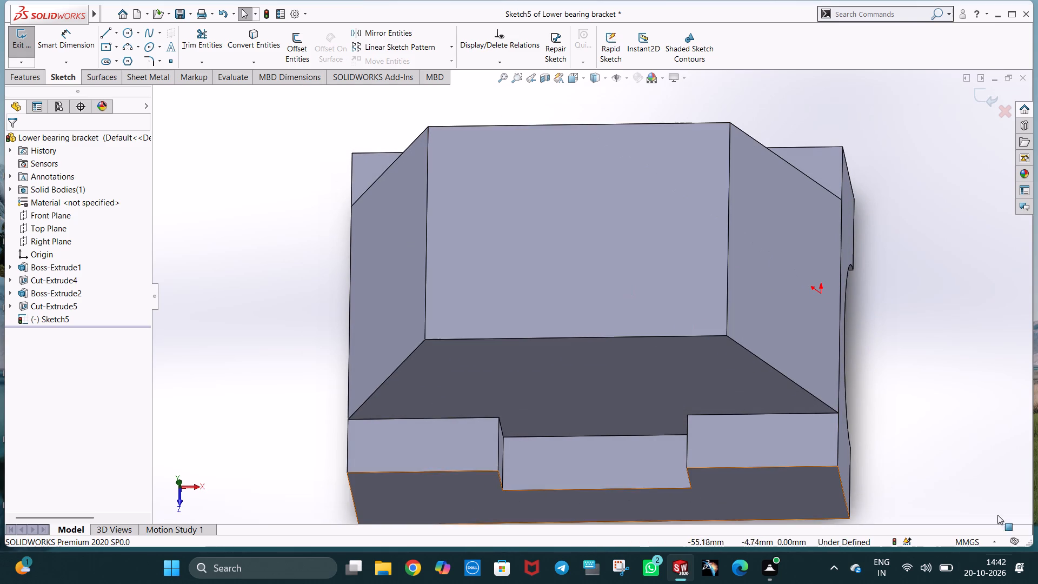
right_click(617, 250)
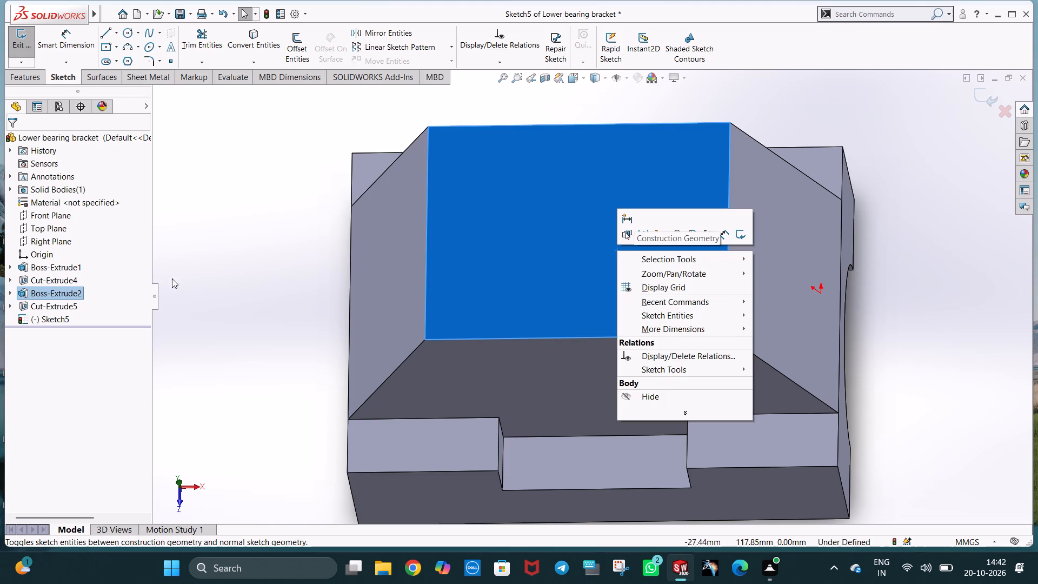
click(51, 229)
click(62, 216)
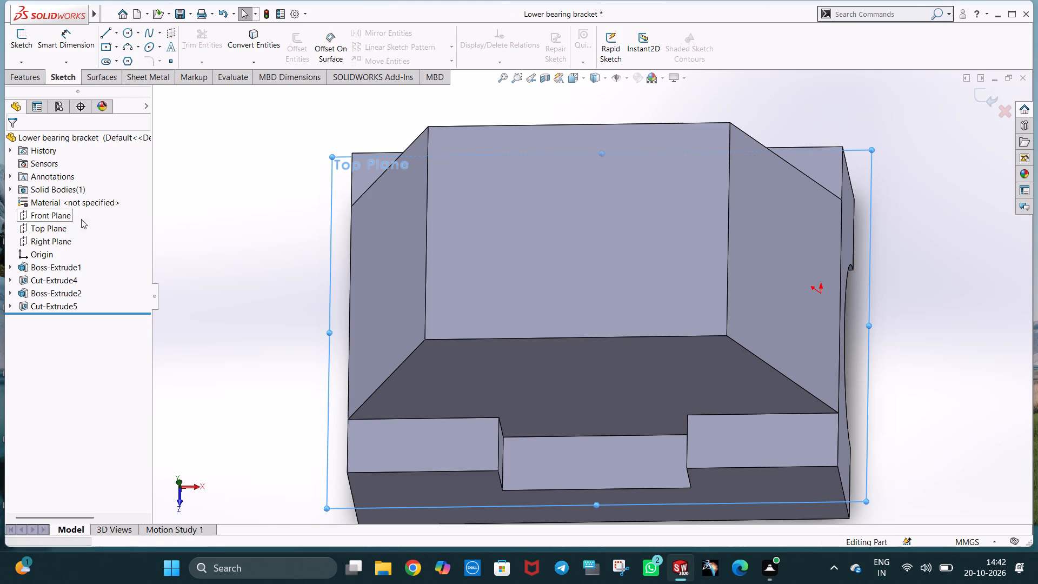
In a new sketch on the upper body's flat top face, draw an origin-centered rectangle 130 mm along X and about 12 mm wide.
click(532, 244)
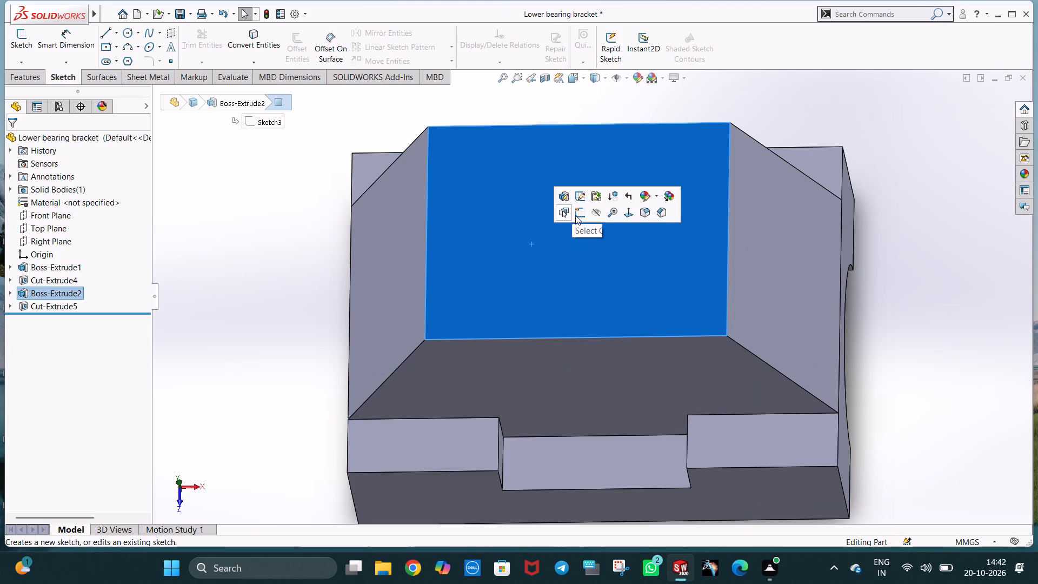
click(578, 216)
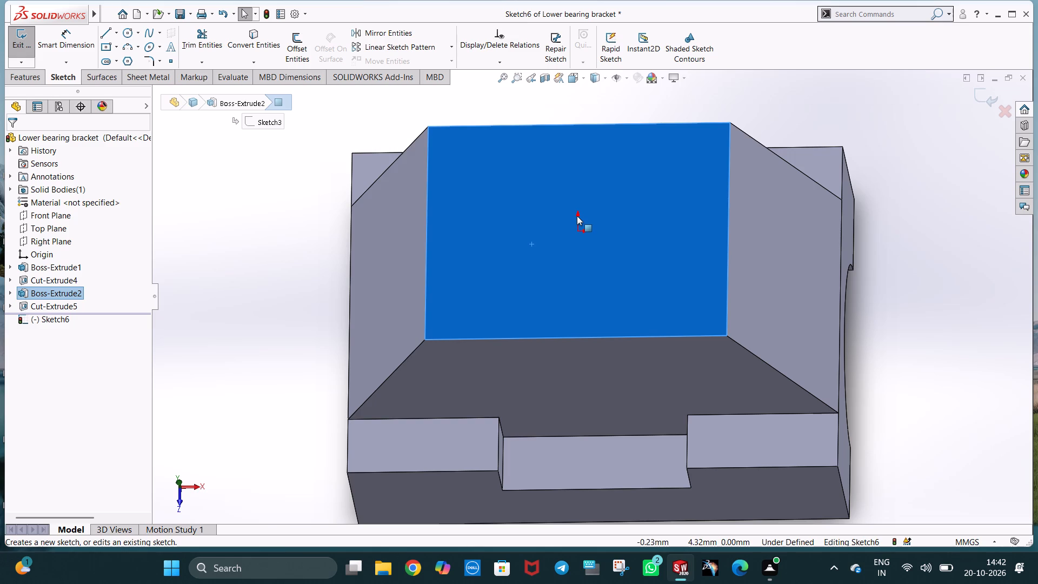
click(110, 43)
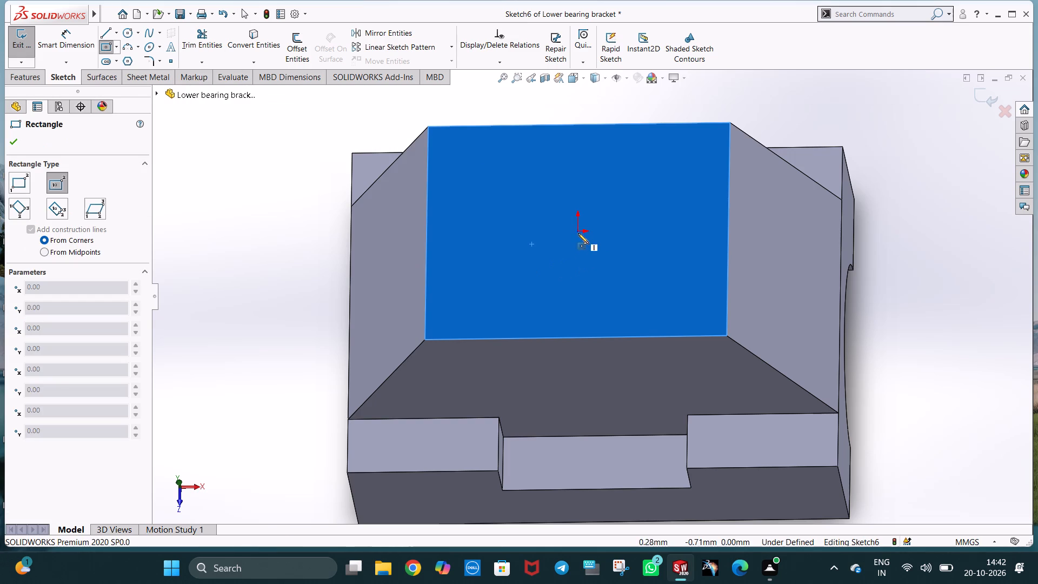
click(578, 230)
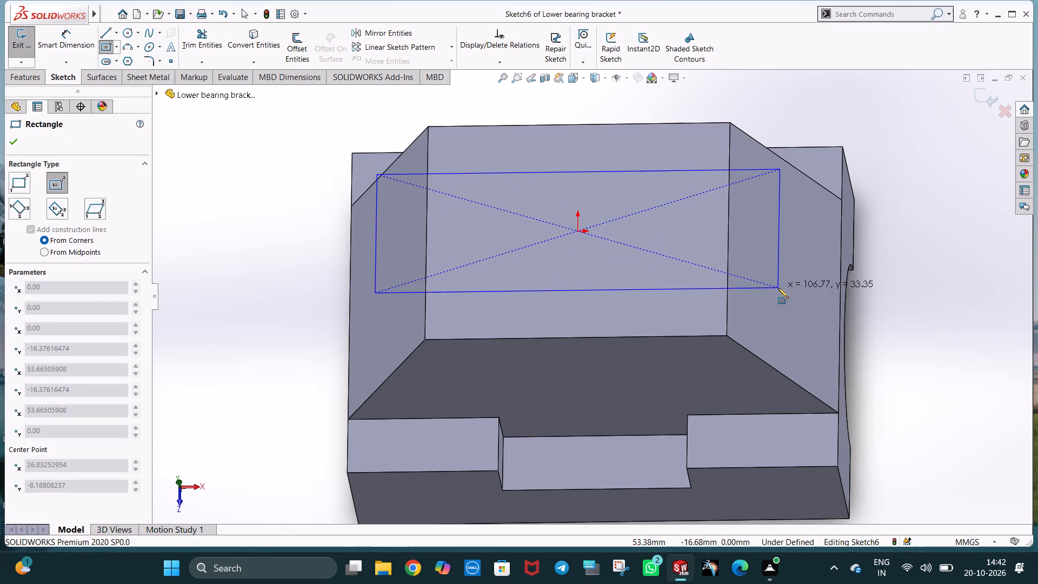
key(ctrl+5)
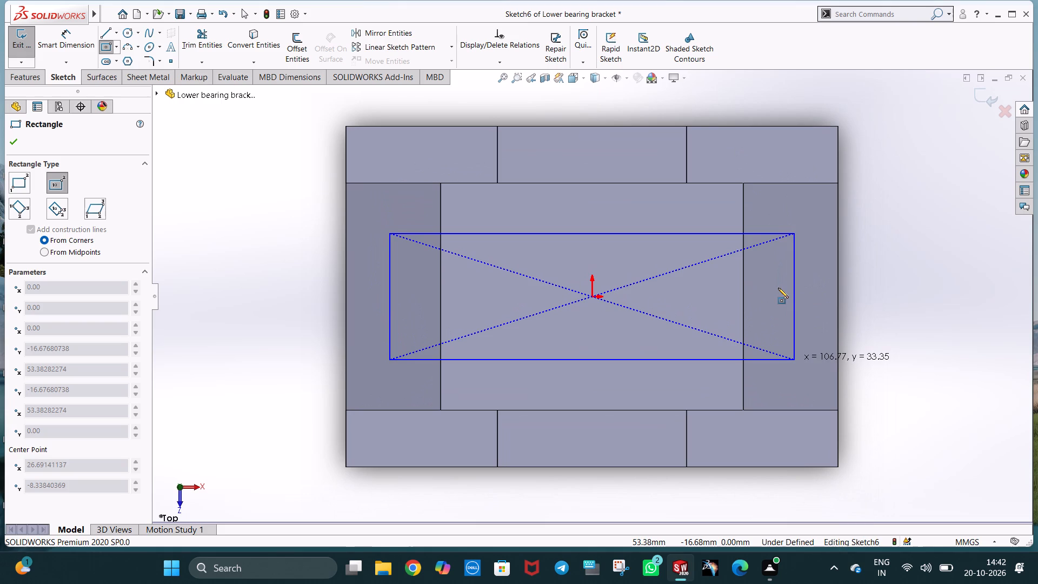
click(836, 320)
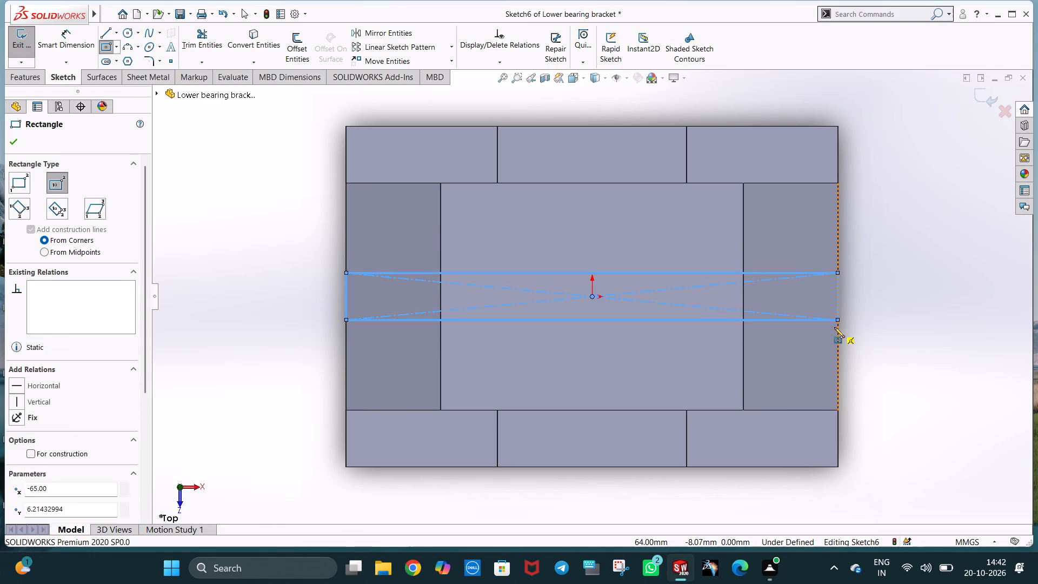
key(Escape)
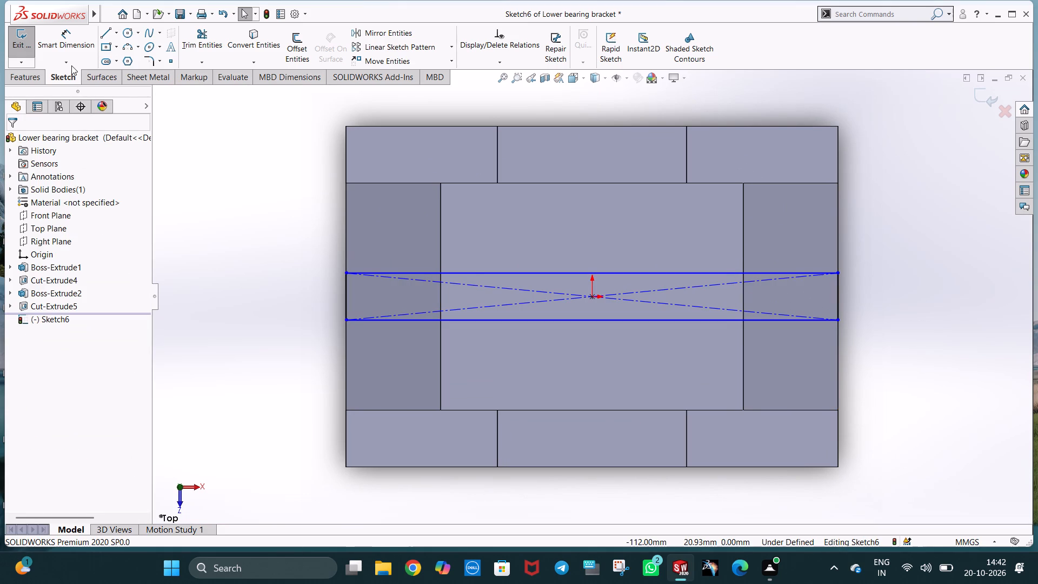
Dimension the top-face slot rectangle's short -X end line at 20 mm.
click(64, 39)
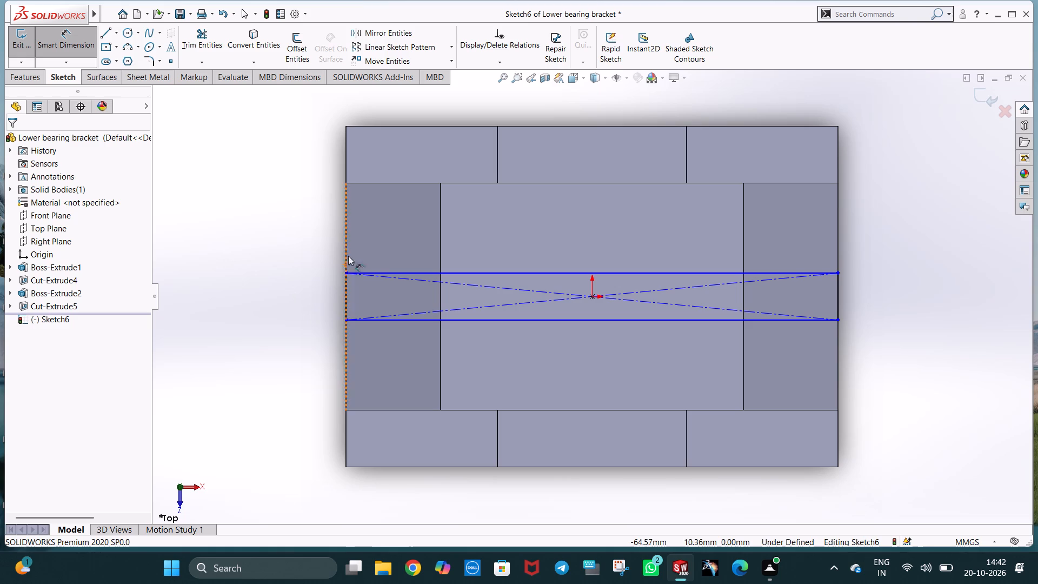
click(348, 294)
click(309, 260)
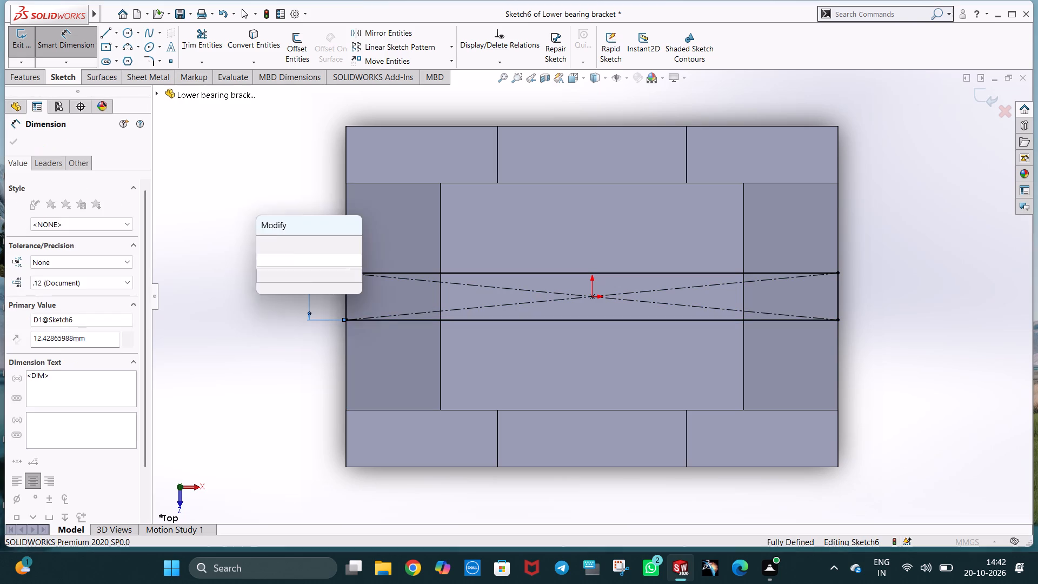
text(20)
key(Return)
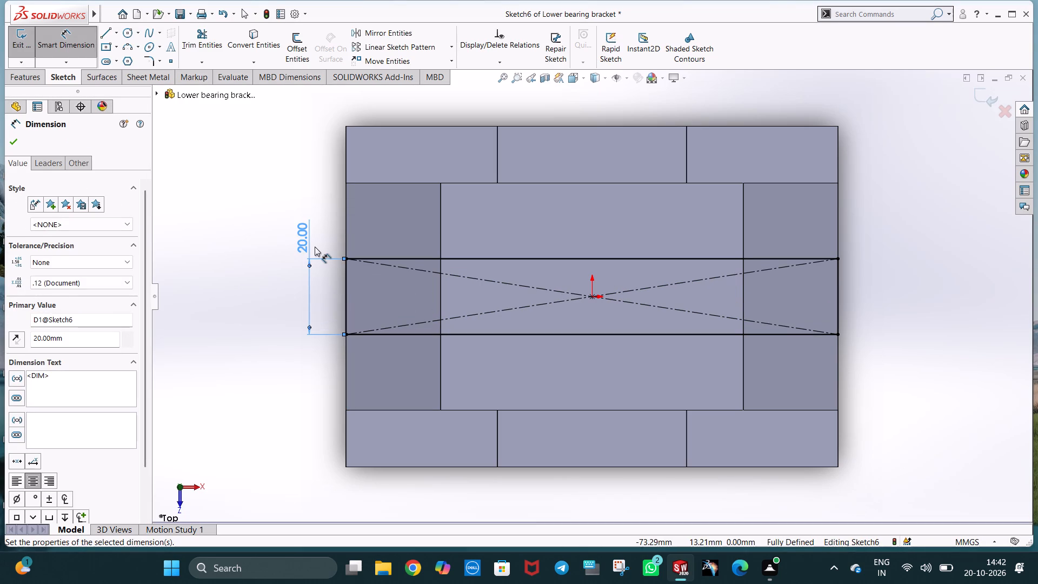
key(Escape)
middle_drag(616, 421, 608, 364)
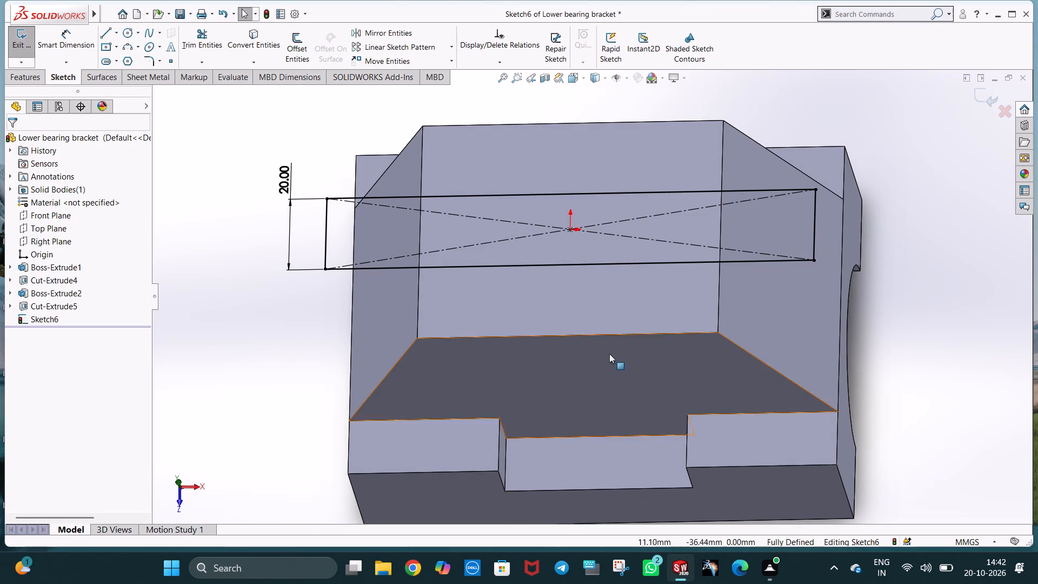
key(ctrl+8)
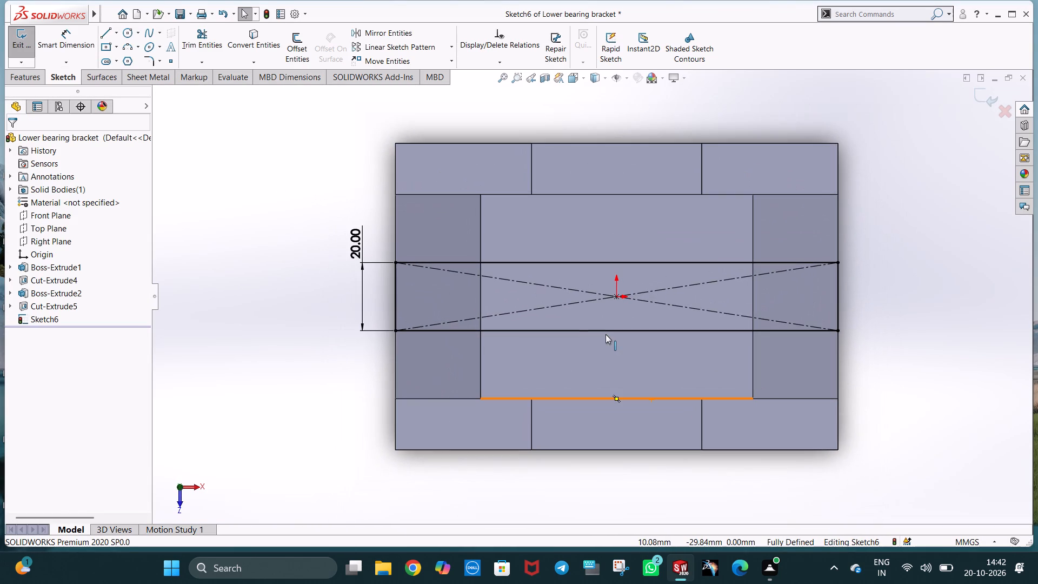
key(Escape)
click(340, 276)
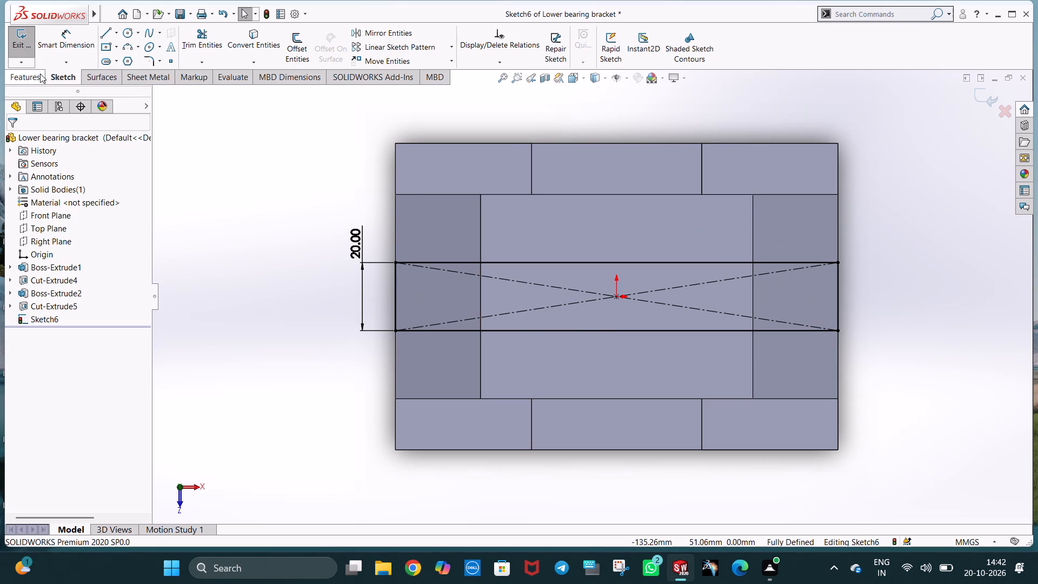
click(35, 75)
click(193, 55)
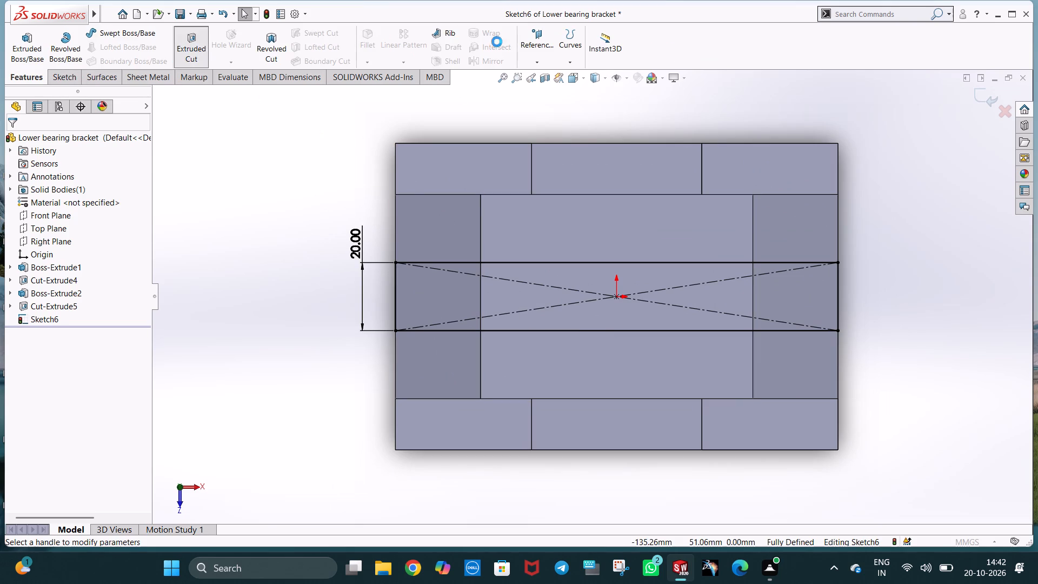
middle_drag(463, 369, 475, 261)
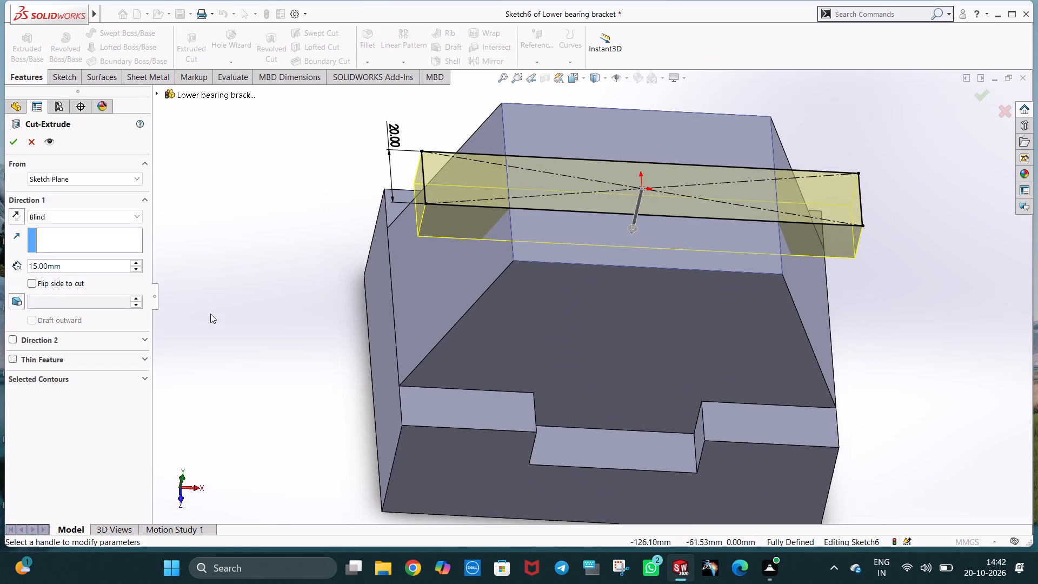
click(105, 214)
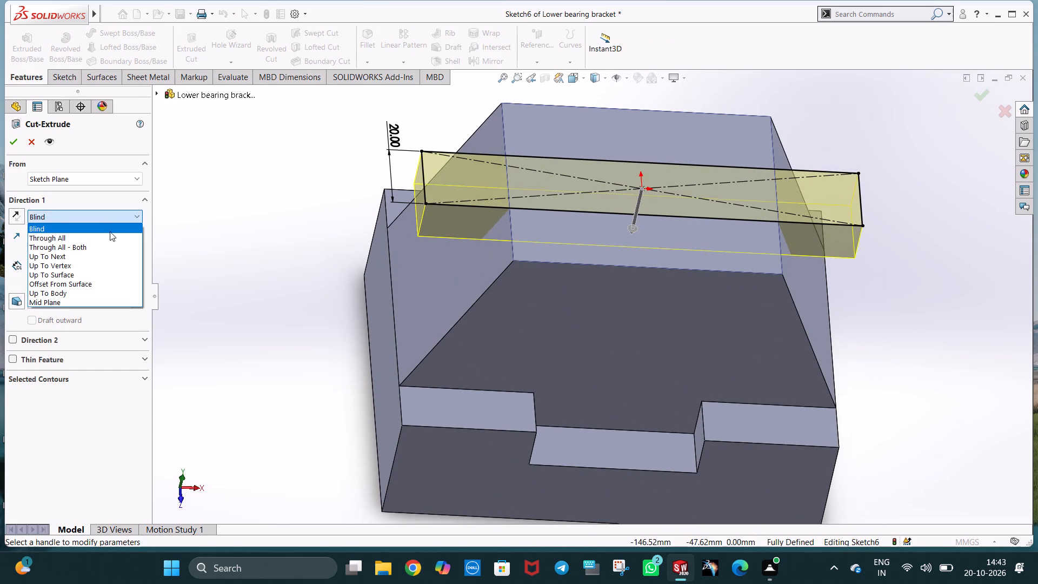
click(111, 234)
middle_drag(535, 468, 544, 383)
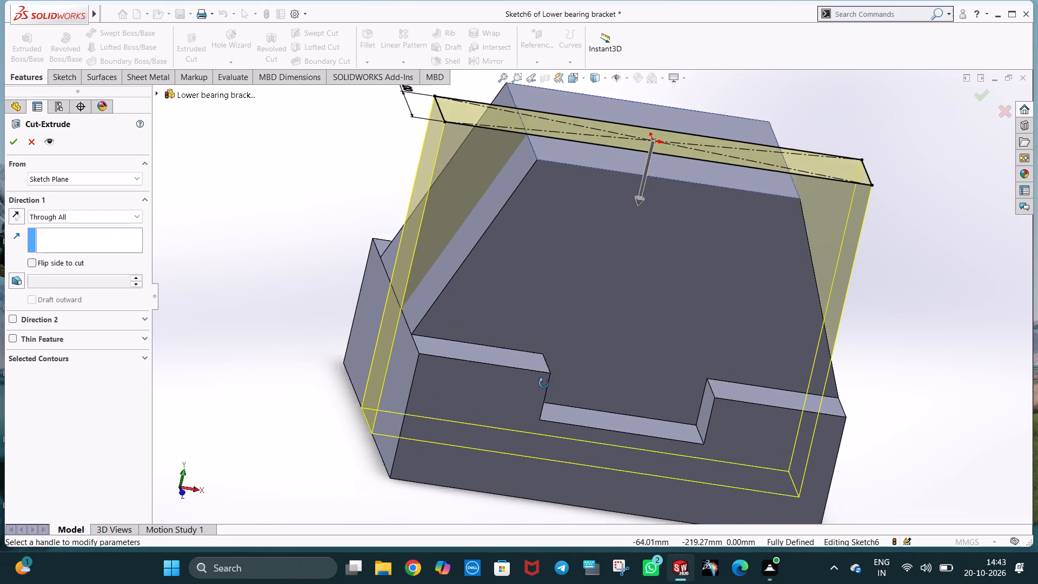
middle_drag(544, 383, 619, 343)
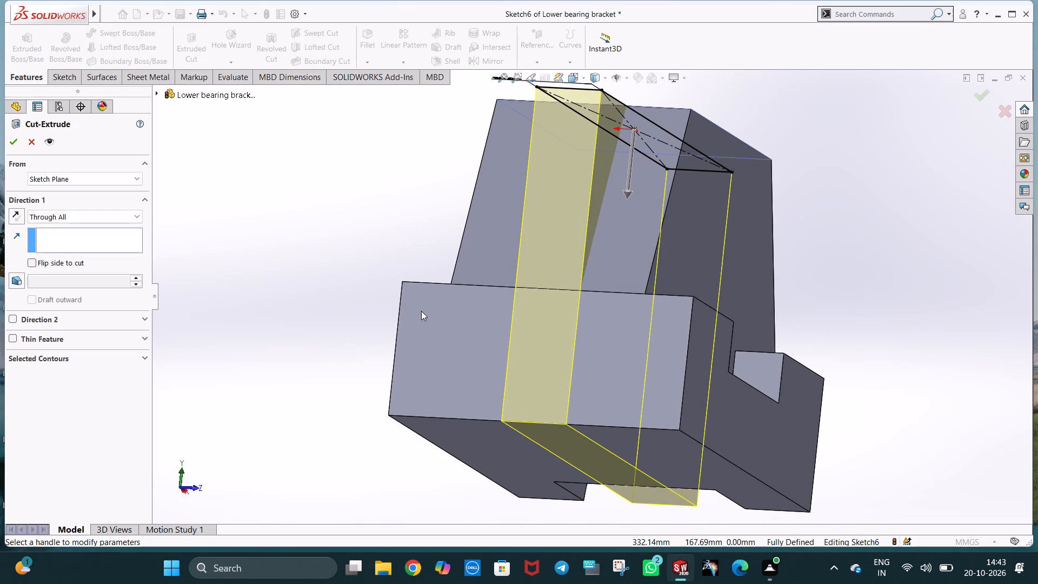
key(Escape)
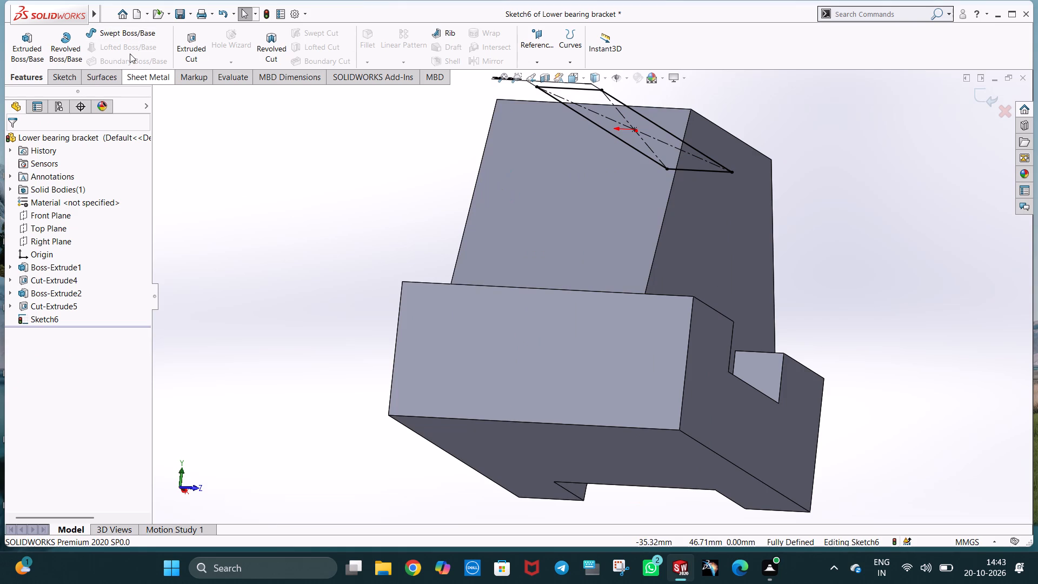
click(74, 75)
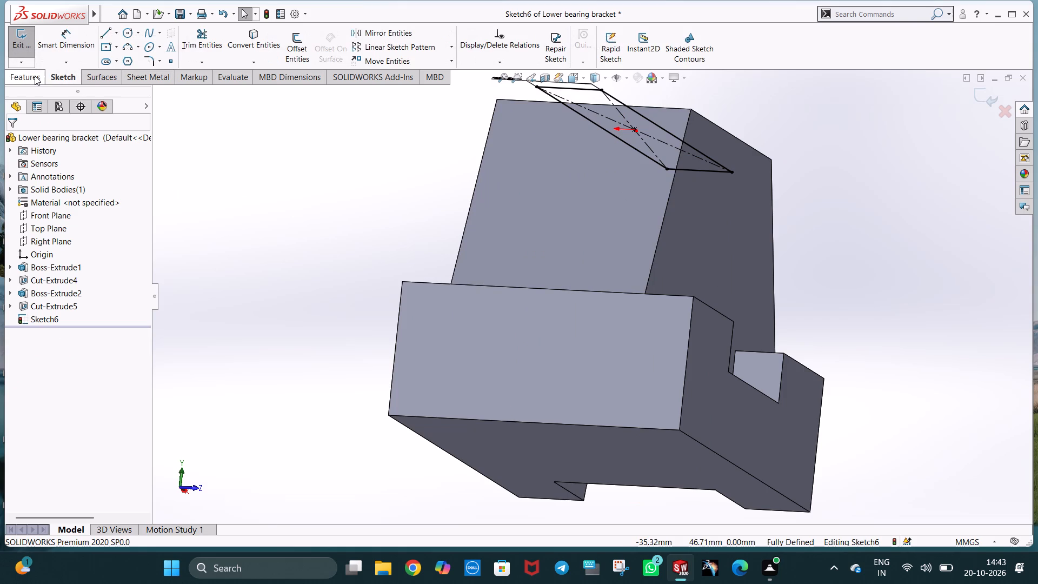
Cut-extrude the 20 mm wide top-face rectangle blind to a depth of 45 mm down into the tapered upper body.
click(35, 76)
click(190, 47)
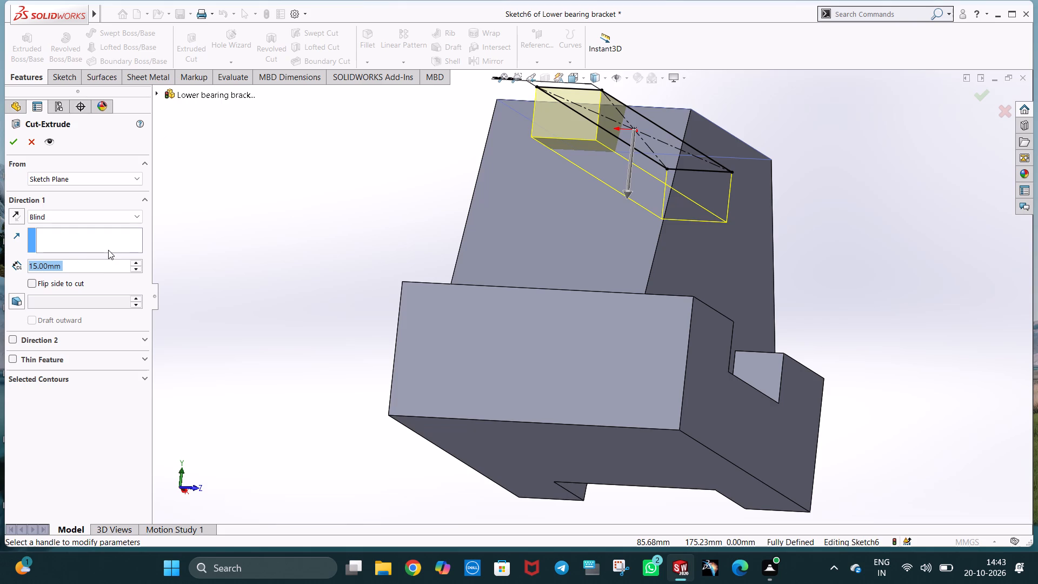
text(30)
key(Return)
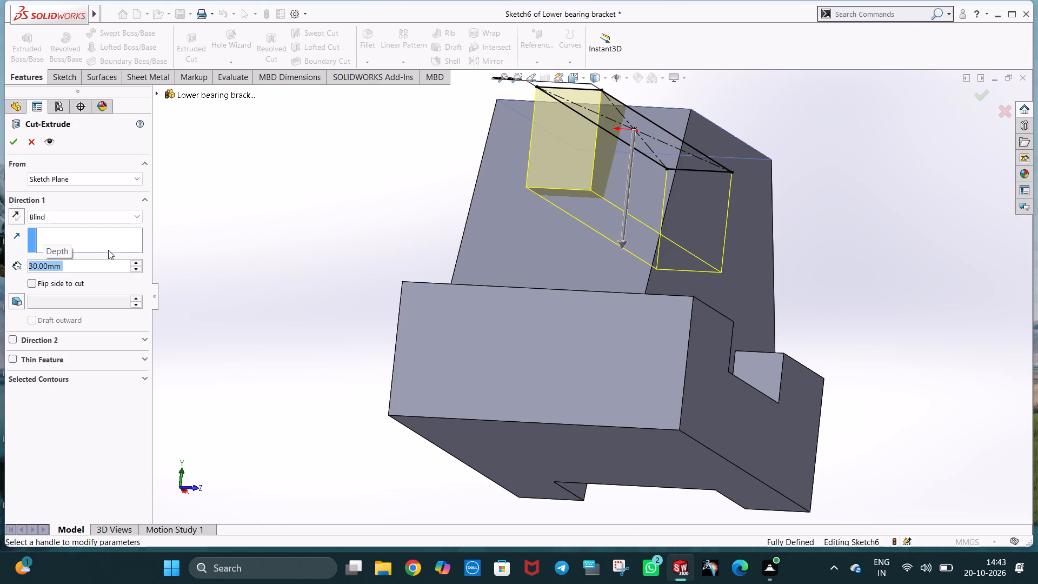
text(40)
key(Return)
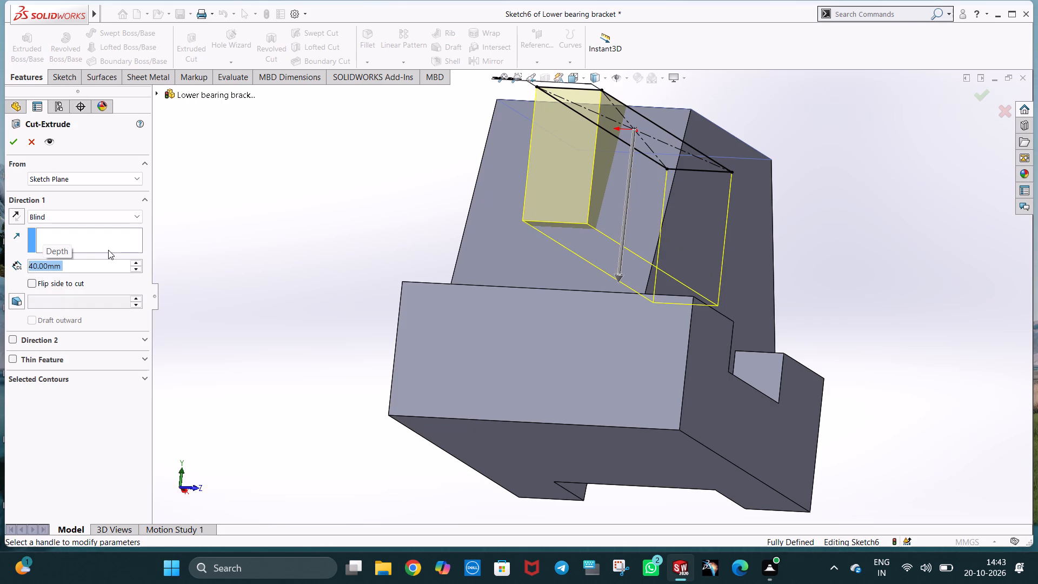
middle_drag(556, 273, 490, 326)
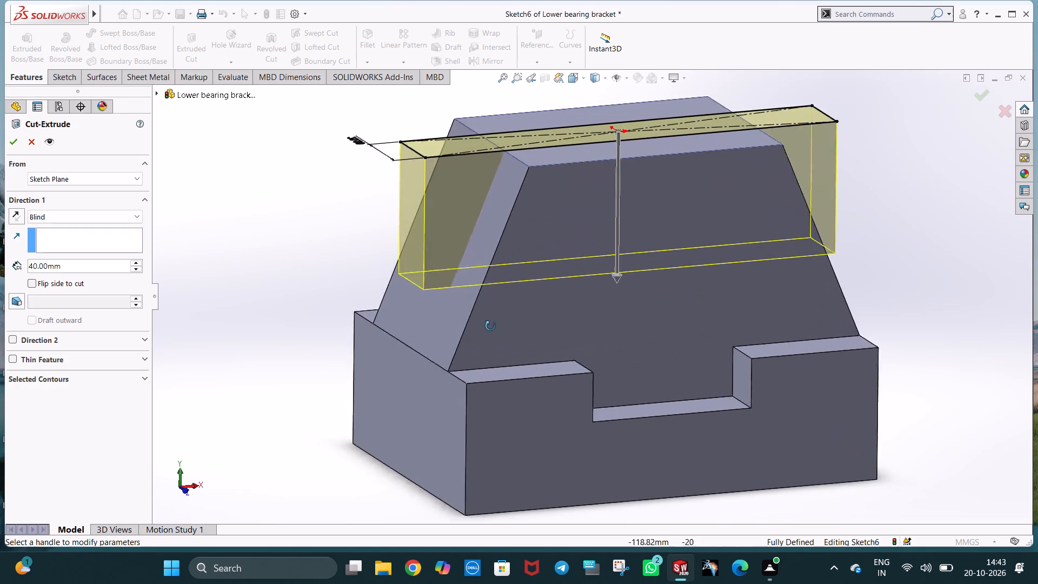
middle_drag(490, 326, 385, 363)
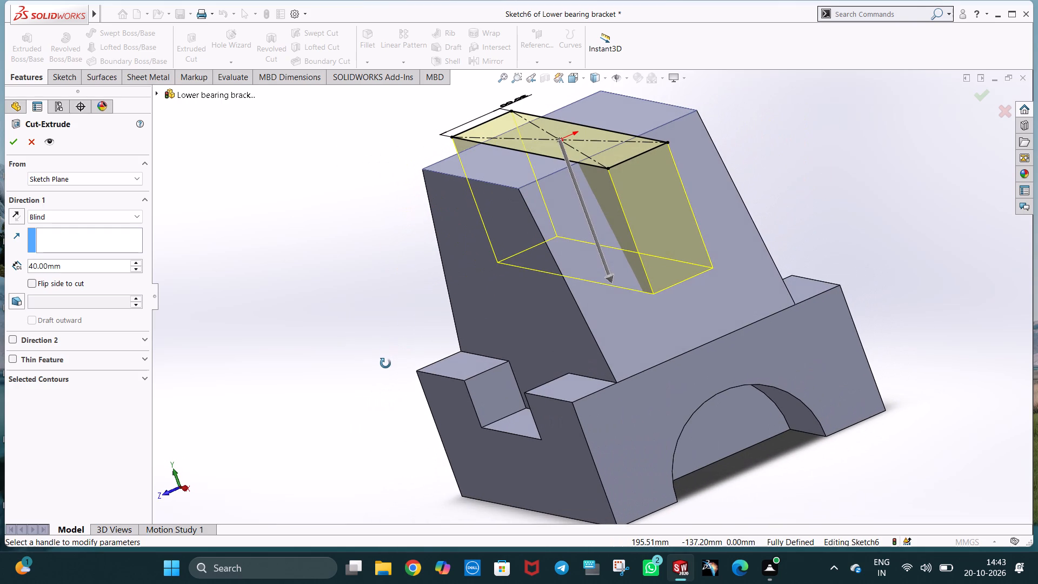
middle_drag(385, 363, 383, 376)
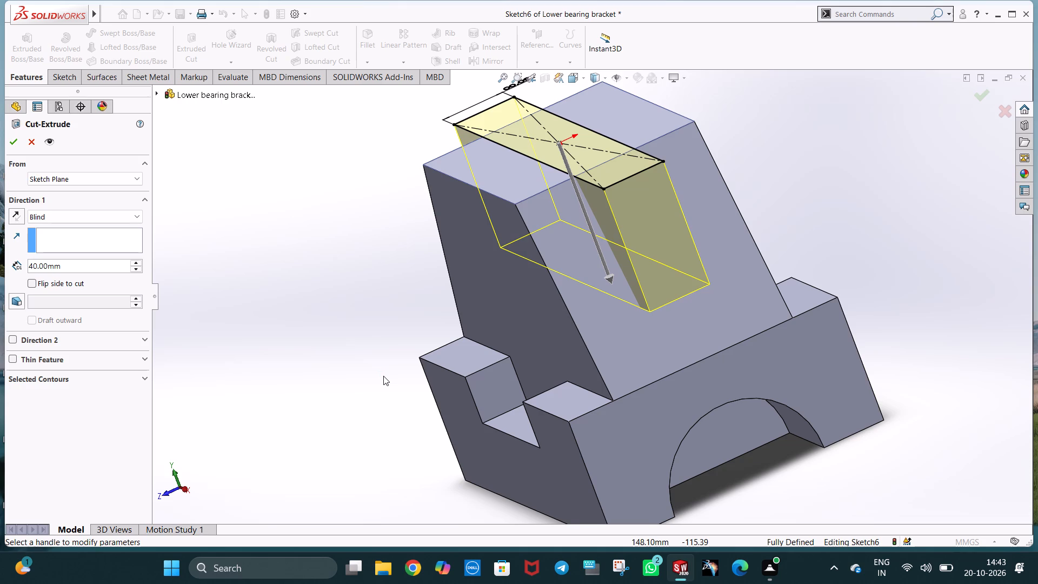
click(37, 269)
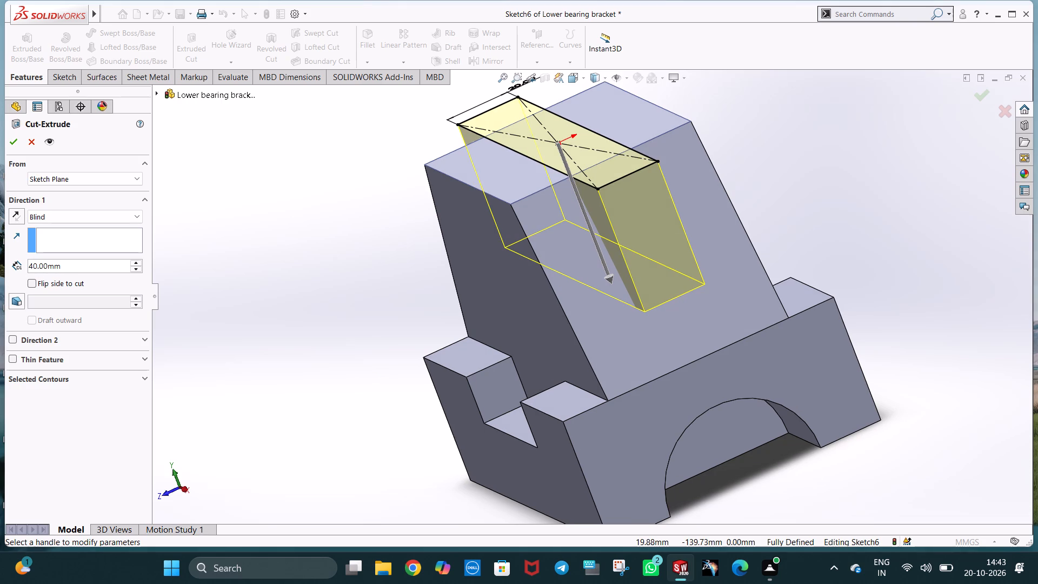
key(BackSpace)
key(5)
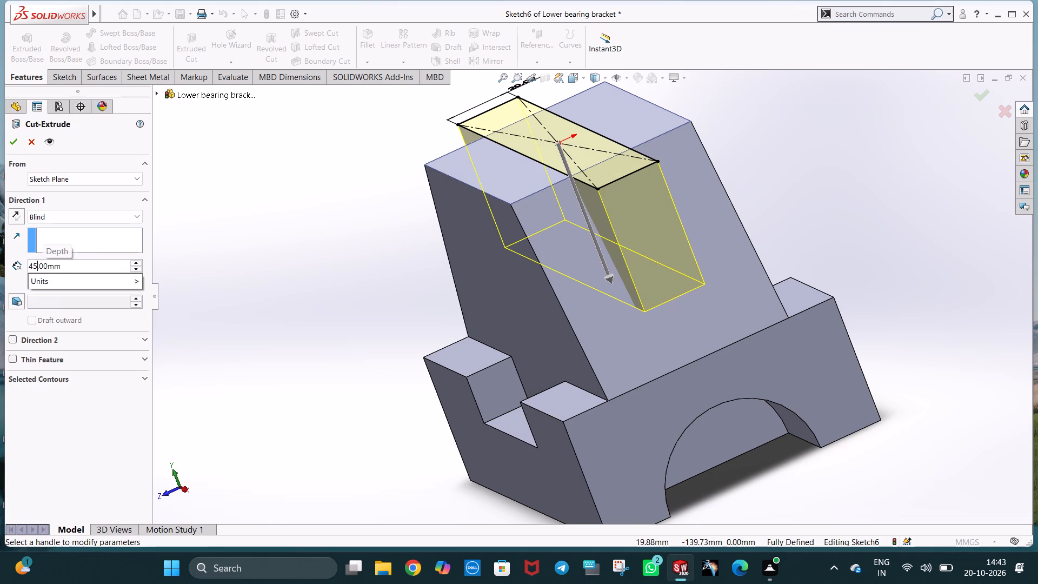
key(Return)
middle_drag(661, 317, 649, 302)
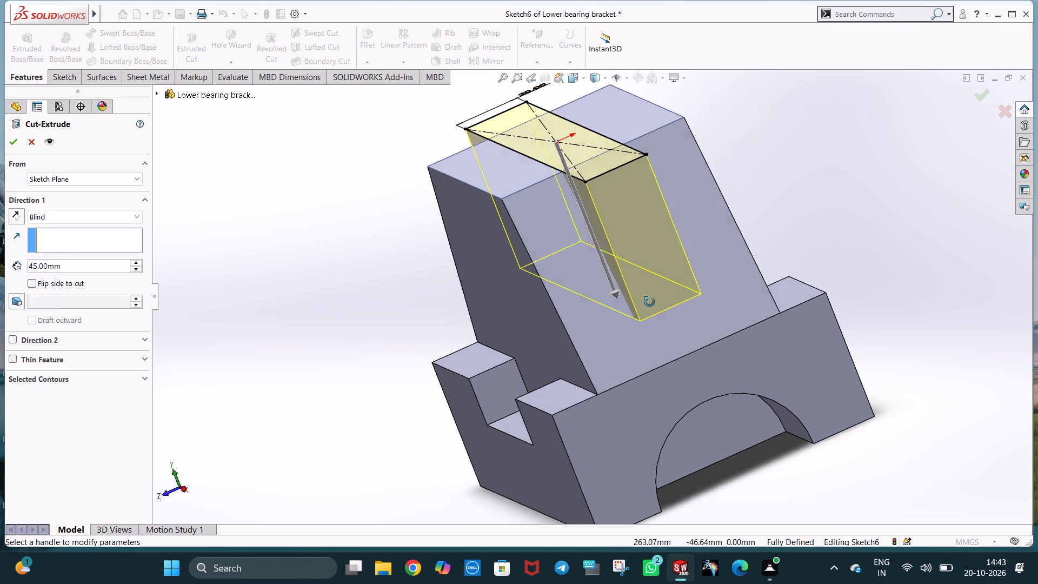
middle_drag(649, 302, 668, 384)
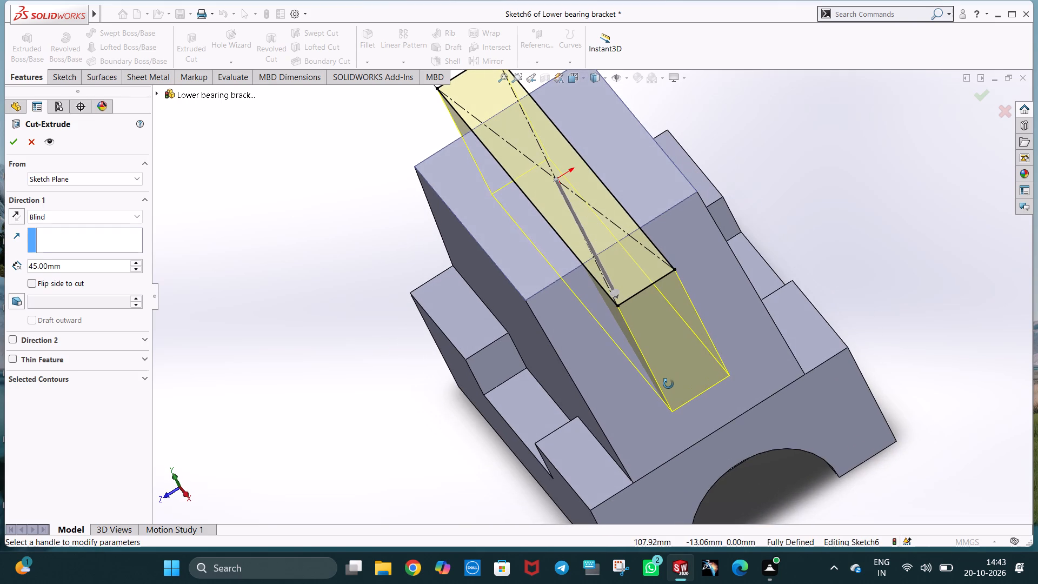
middle_drag(668, 384, 668, 381)
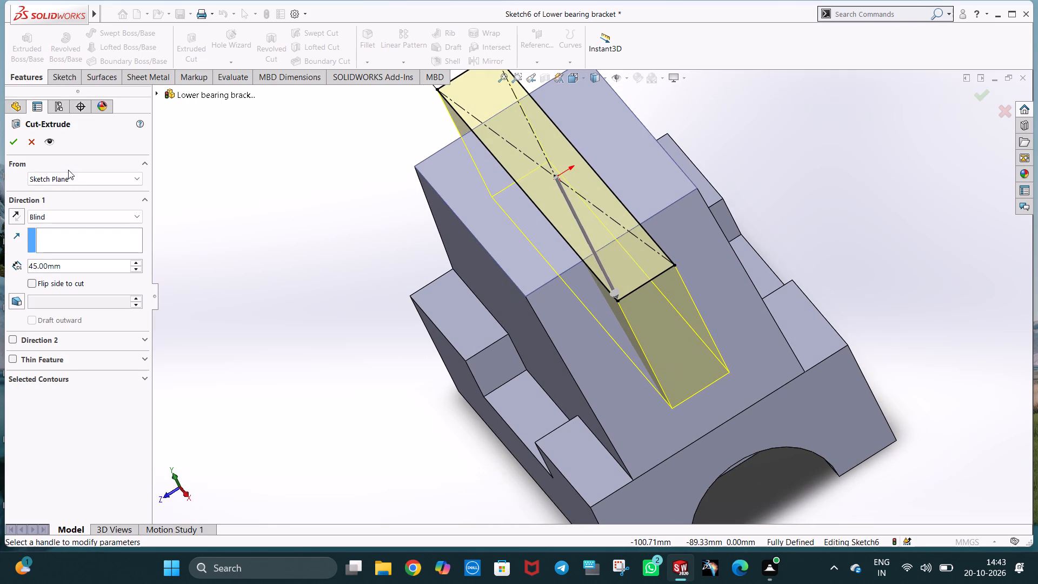
click(11, 141)
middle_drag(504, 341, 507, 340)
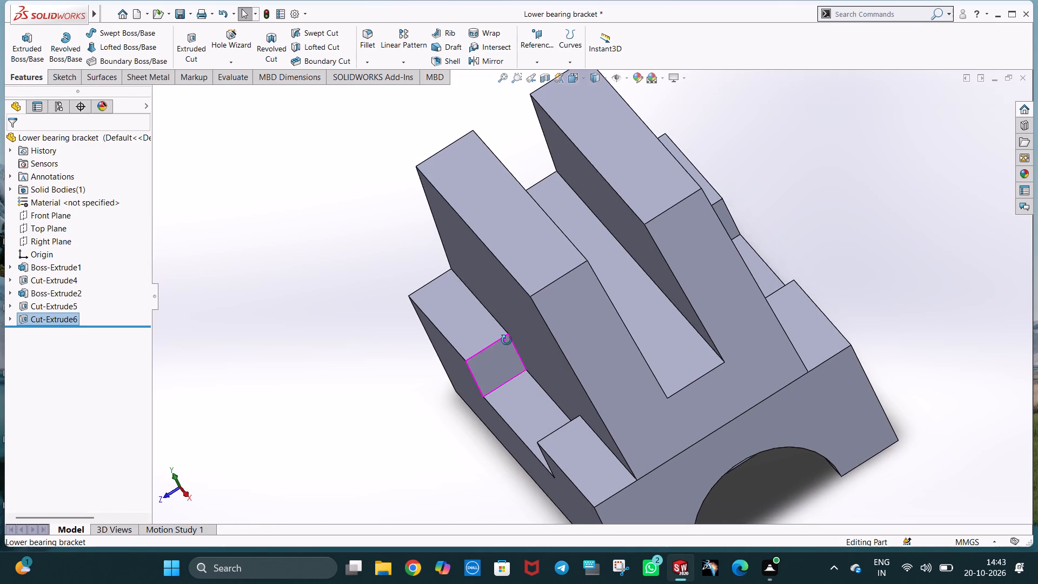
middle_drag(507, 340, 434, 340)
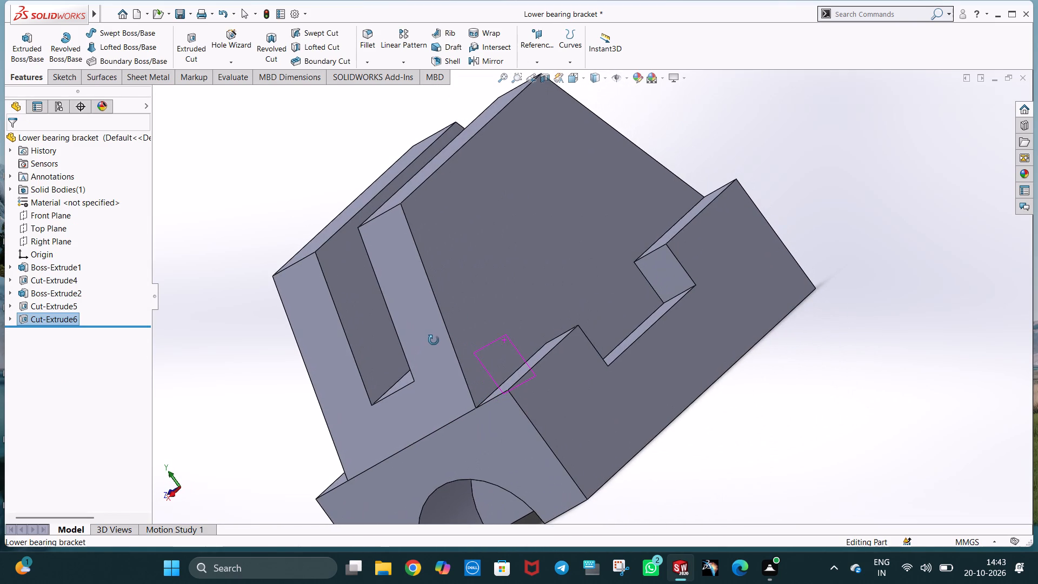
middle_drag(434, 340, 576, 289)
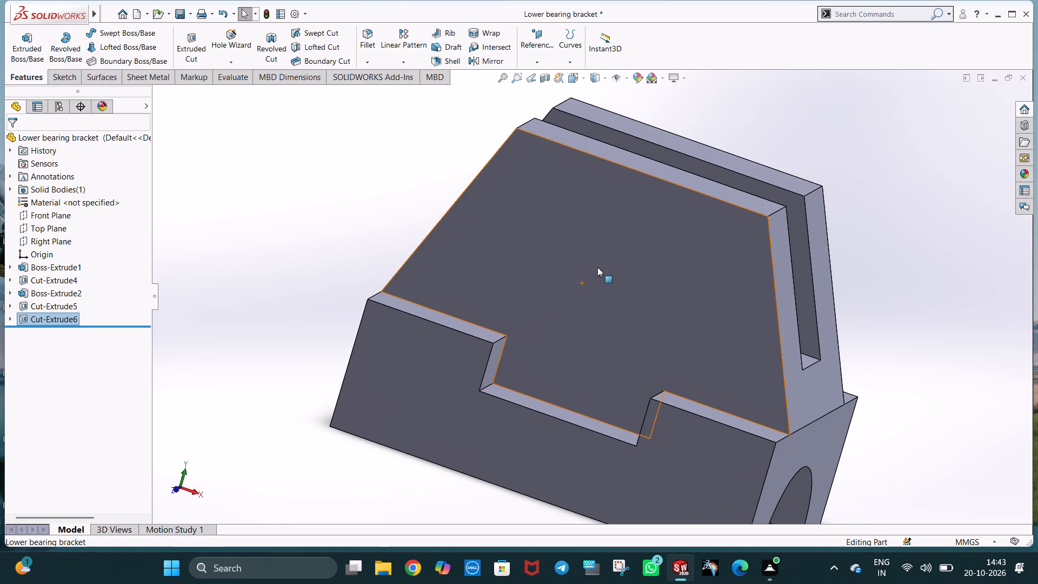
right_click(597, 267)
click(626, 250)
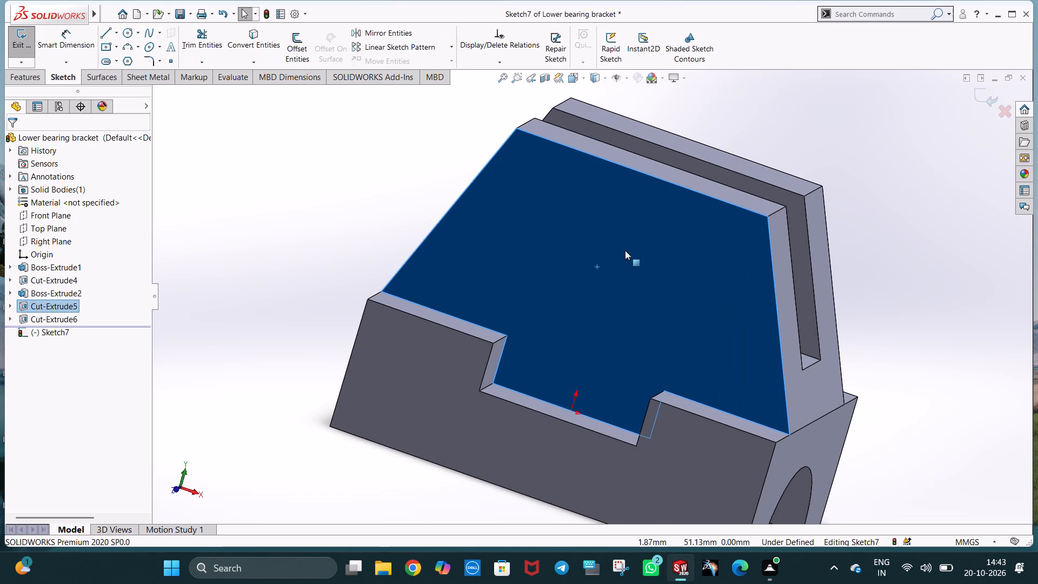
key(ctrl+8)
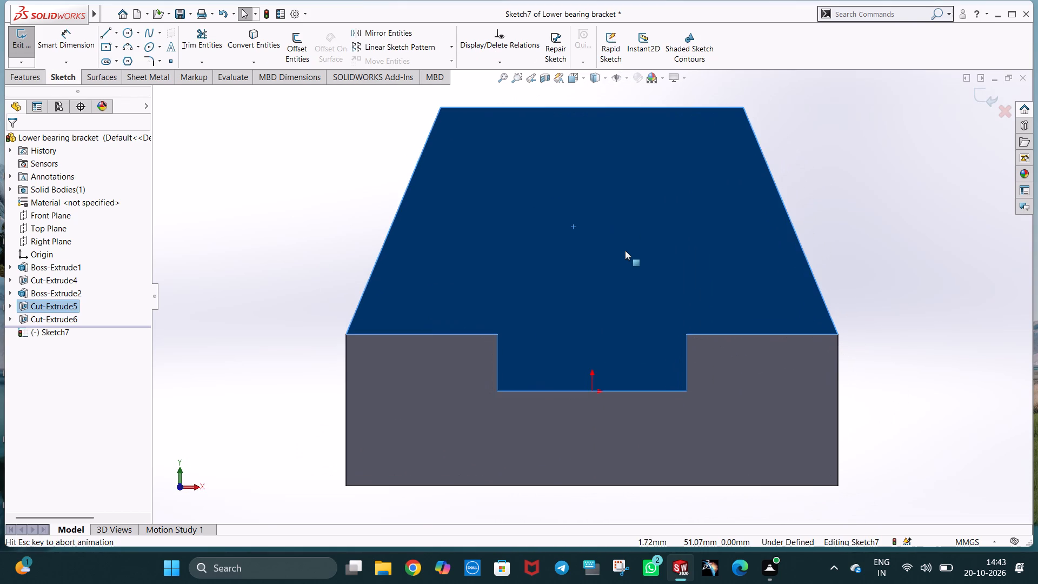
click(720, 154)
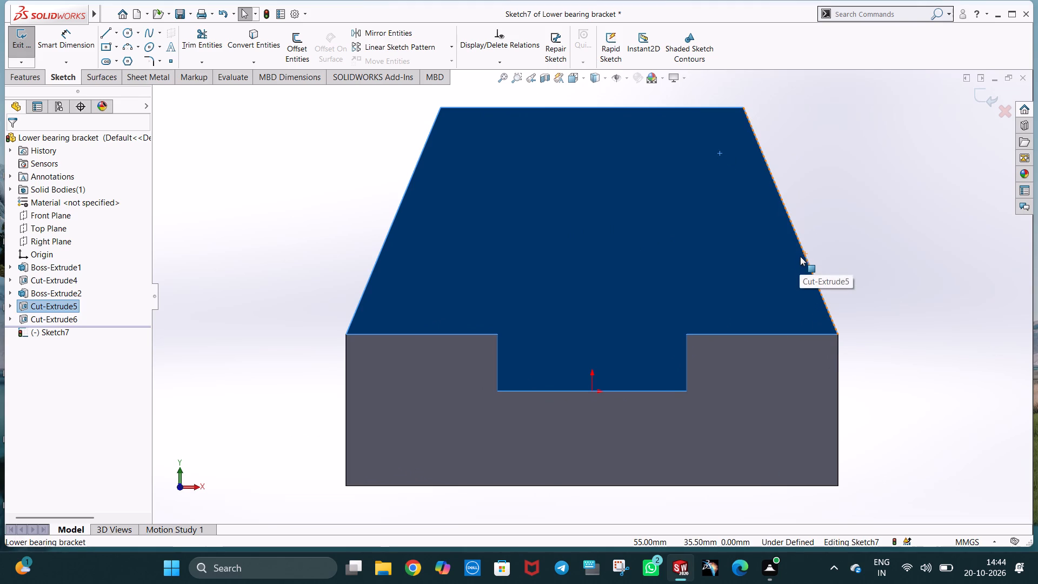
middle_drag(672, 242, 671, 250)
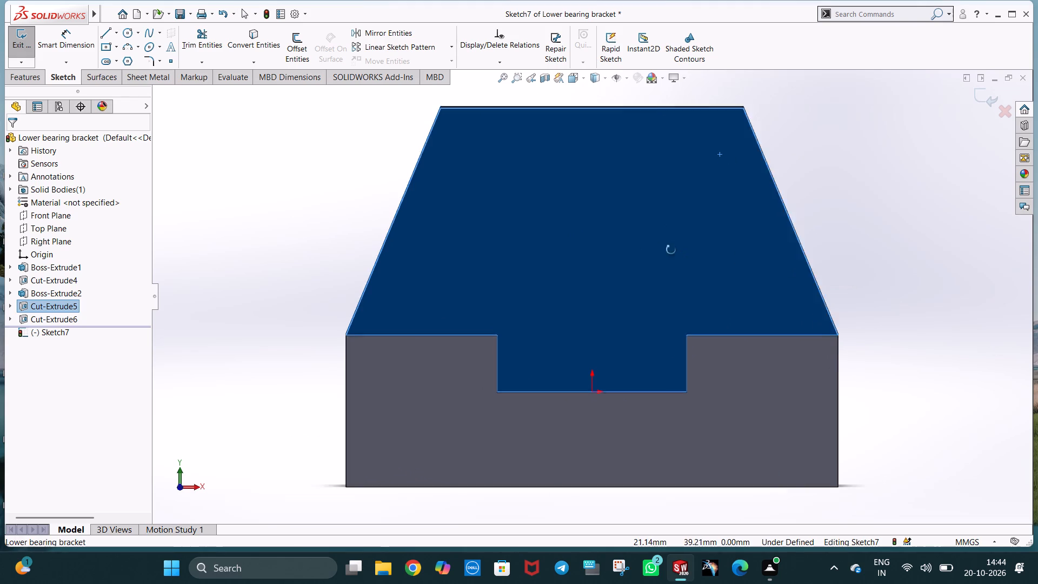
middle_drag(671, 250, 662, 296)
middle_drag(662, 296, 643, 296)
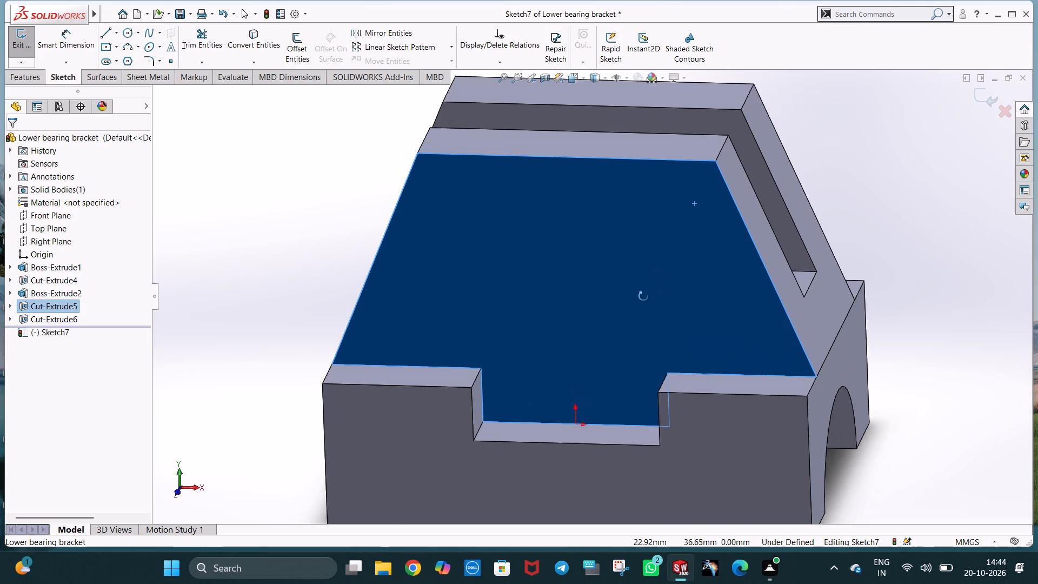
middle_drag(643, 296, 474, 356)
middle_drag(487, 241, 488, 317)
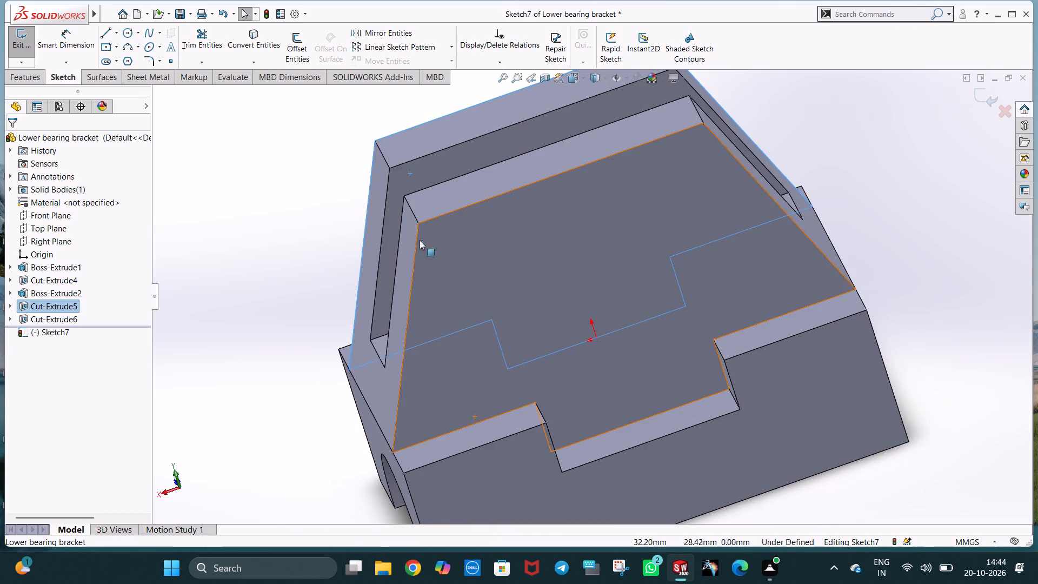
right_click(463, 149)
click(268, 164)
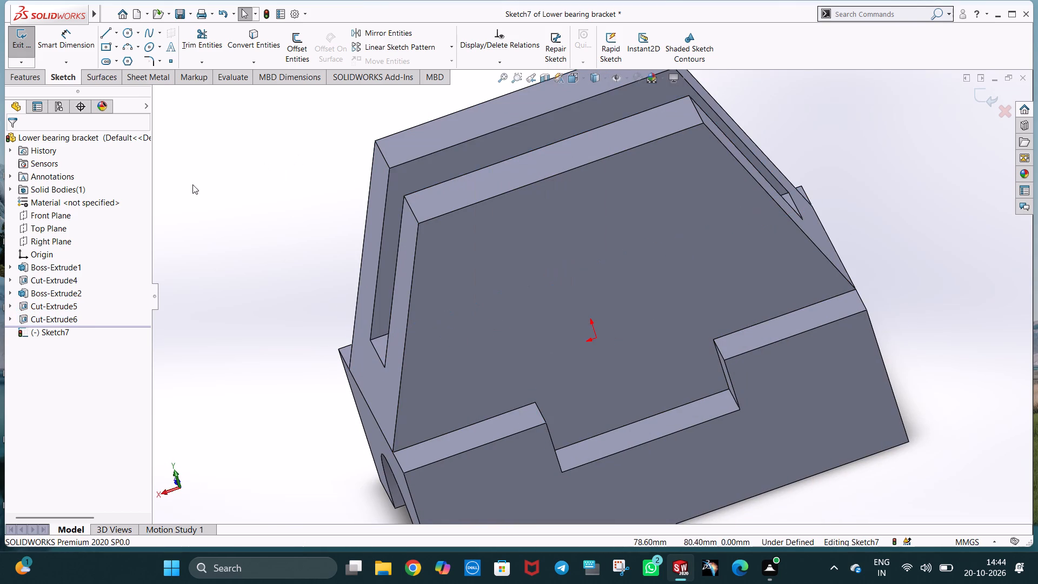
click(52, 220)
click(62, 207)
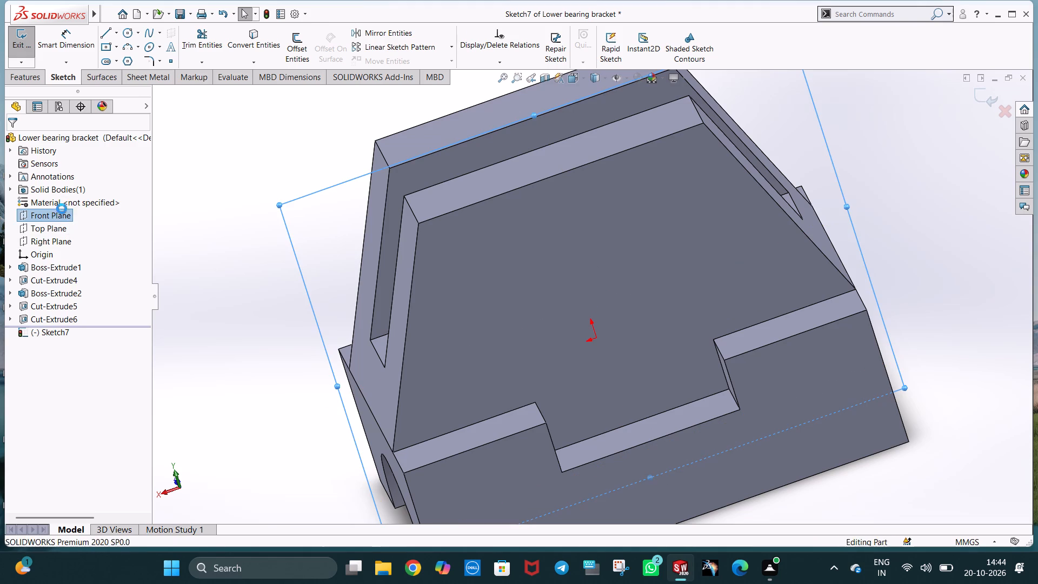
Start a new sketch on the inner slot wall of the upper body's +Z leg.
right_click(464, 151)
click(491, 134)
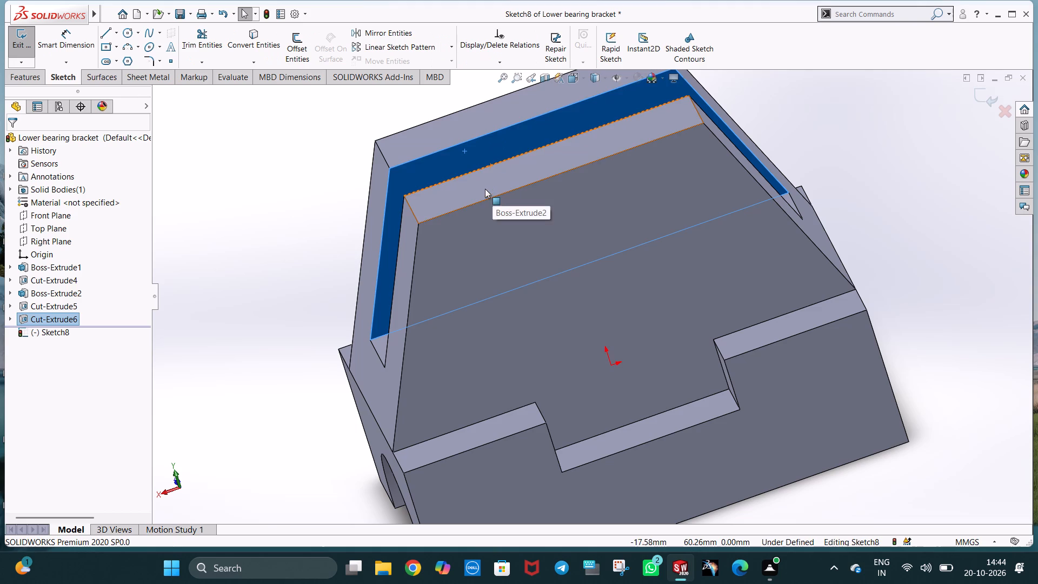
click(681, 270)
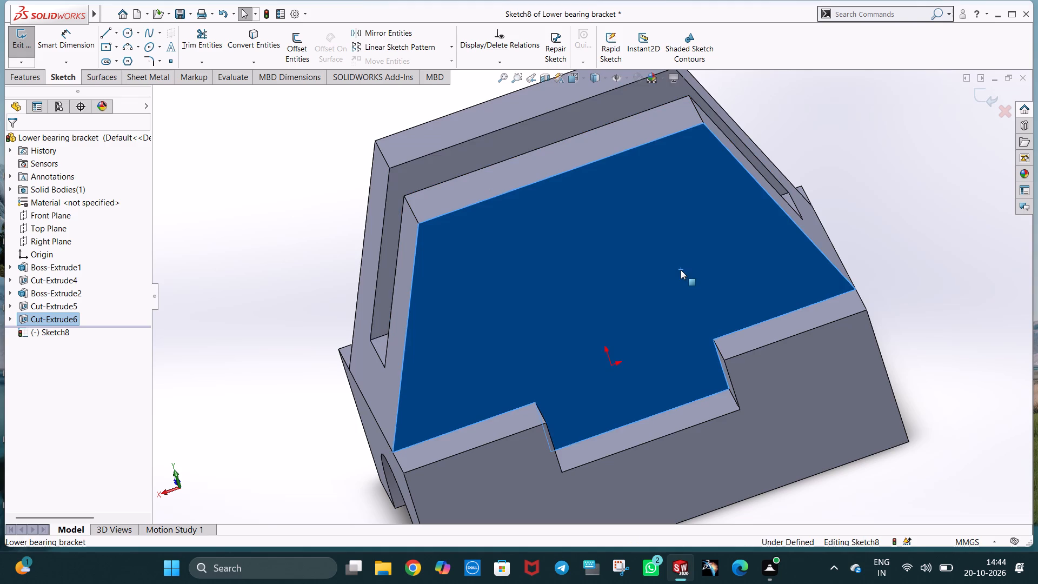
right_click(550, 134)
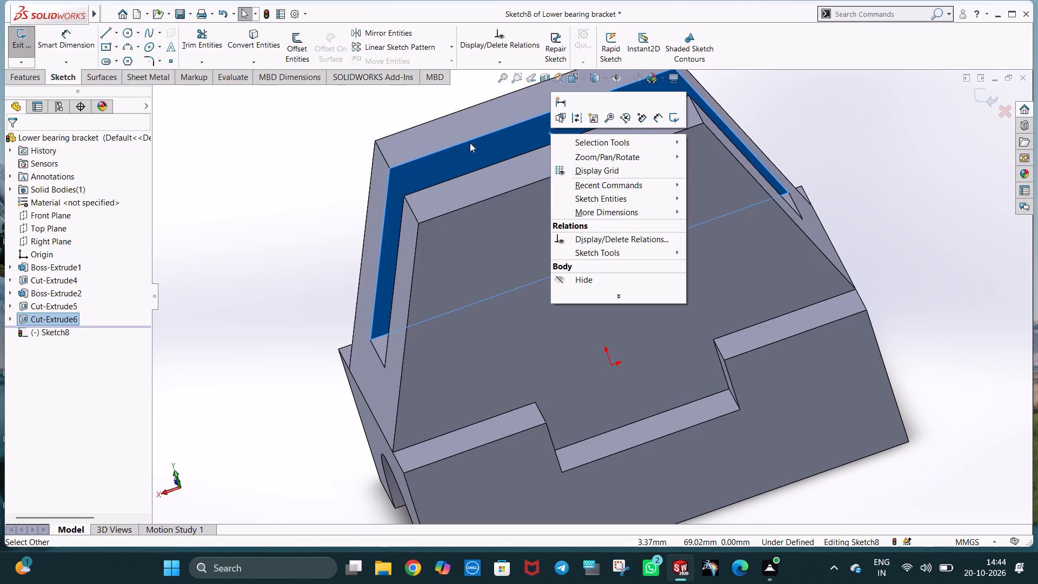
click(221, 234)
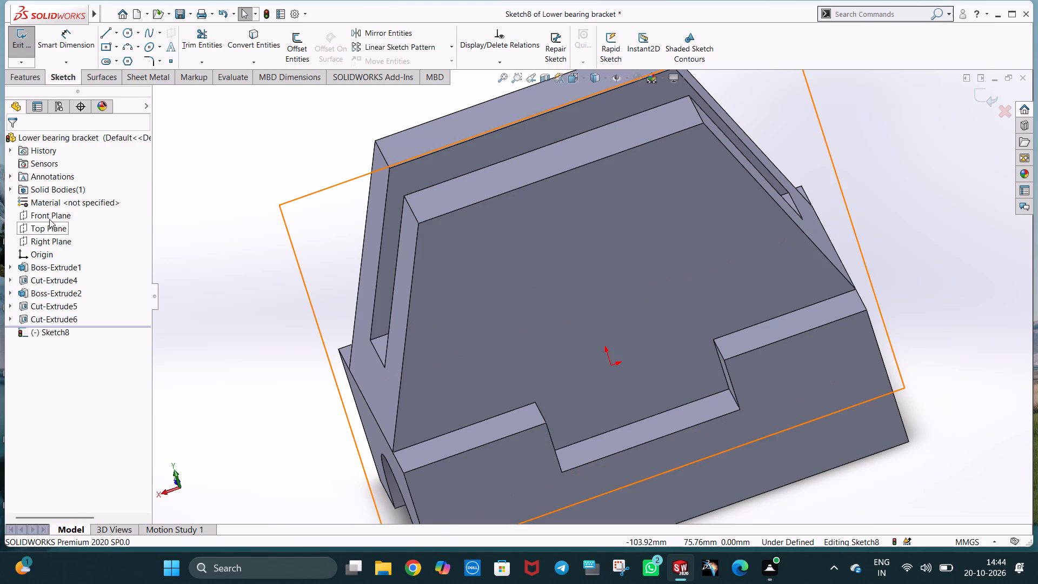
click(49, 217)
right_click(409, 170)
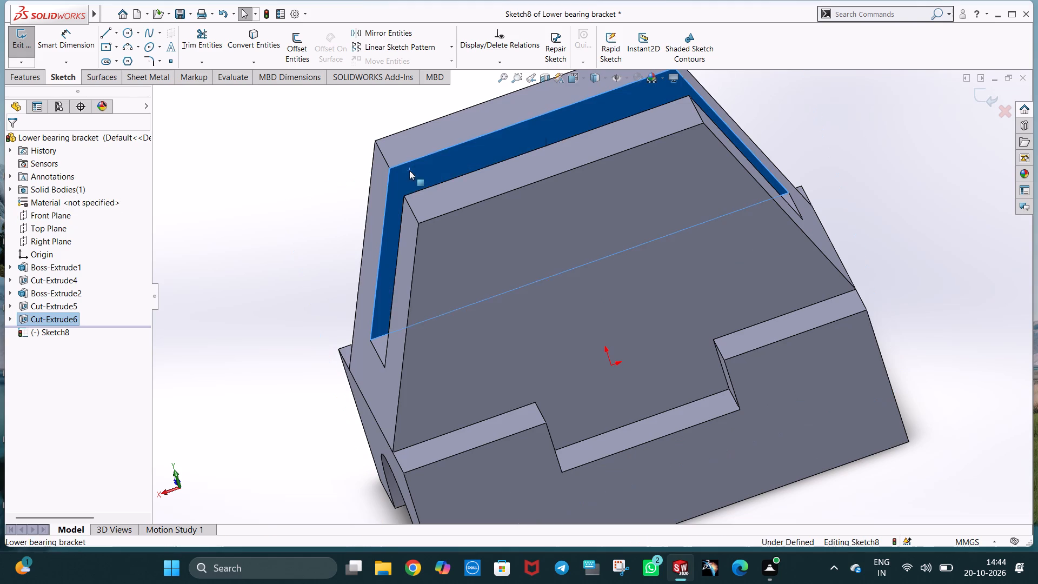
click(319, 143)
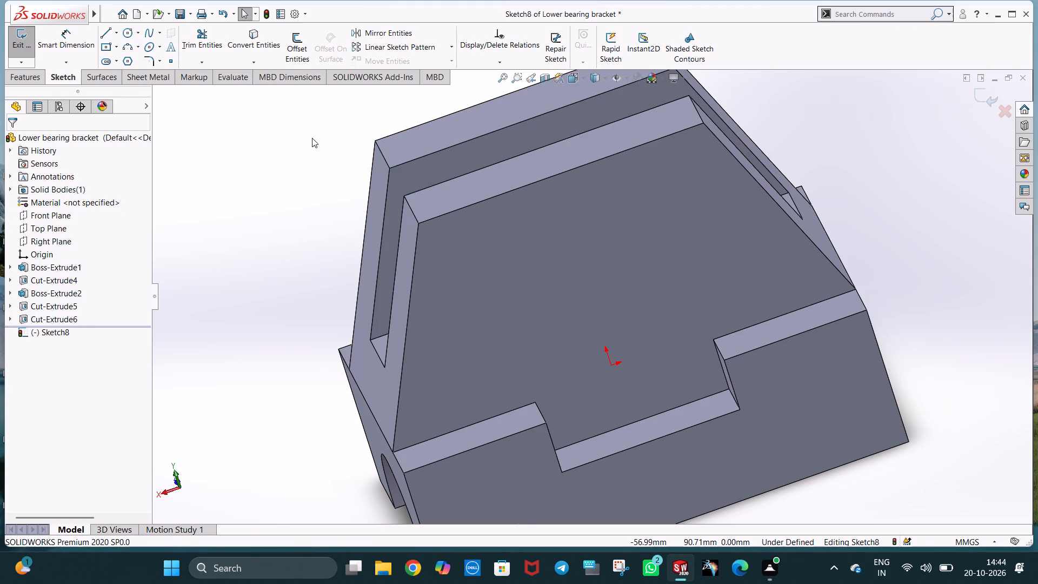
Start a fresh sketch on the +Z leg's inner slot wall and draw a 30 mm radius circle centered on its top edge's midpoint.
click(63, 215)
click(70, 197)
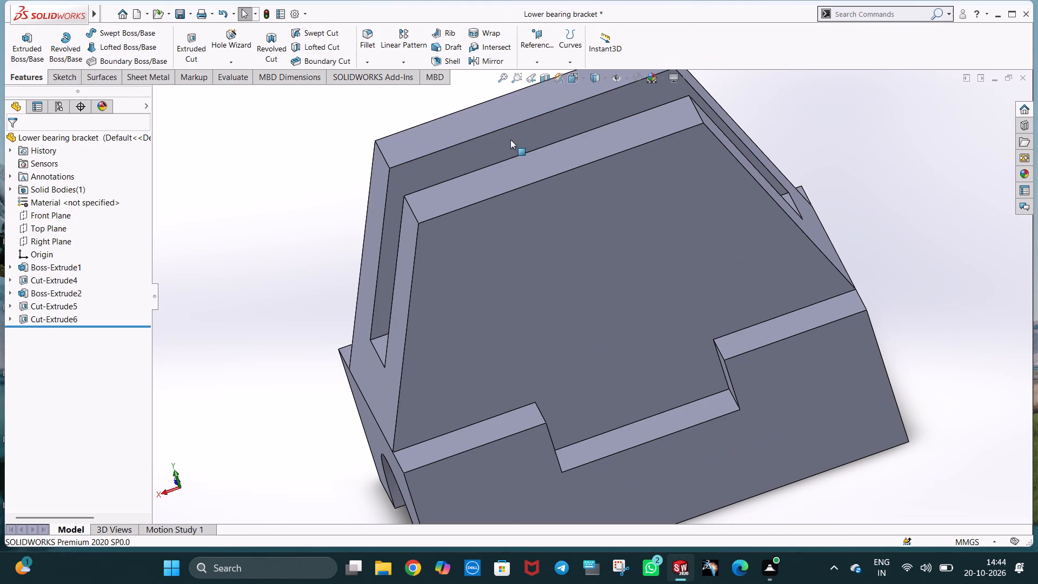
right_click(510, 140)
click(539, 124)
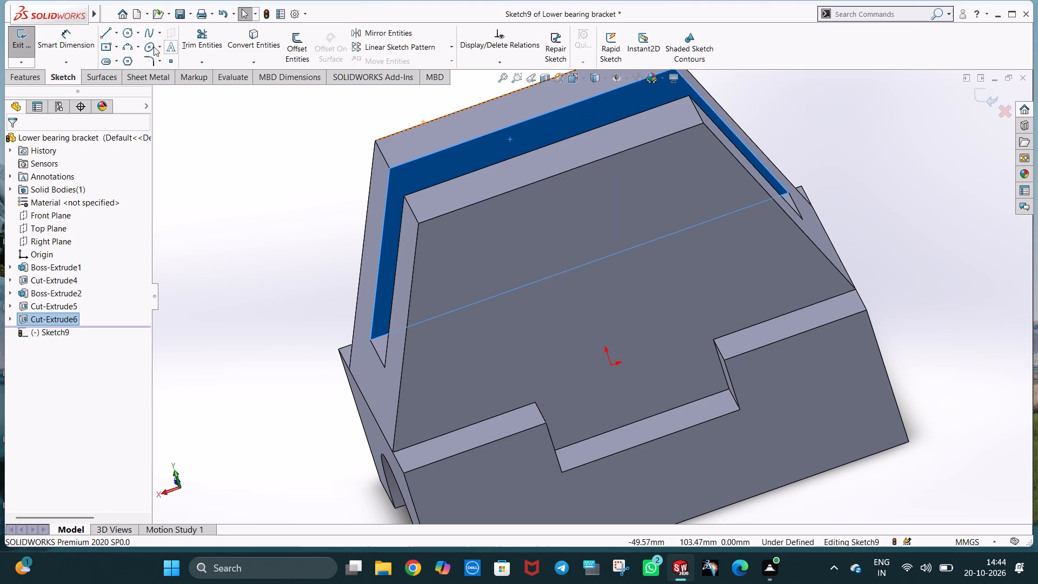
click(123, 34)
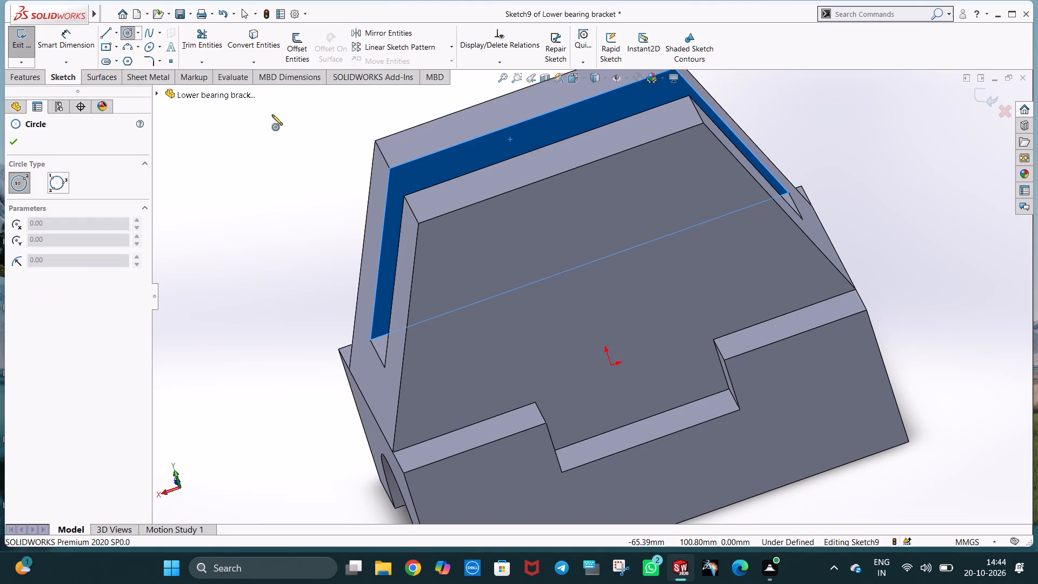
click(531, 117)
click(636, 198)
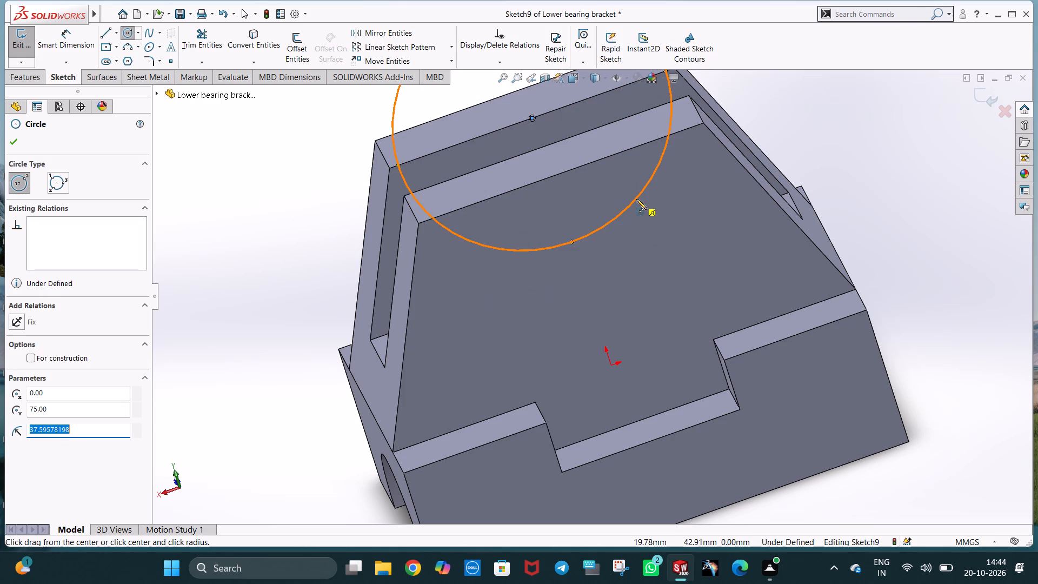
text(30)
key(Return)
key(Escape)
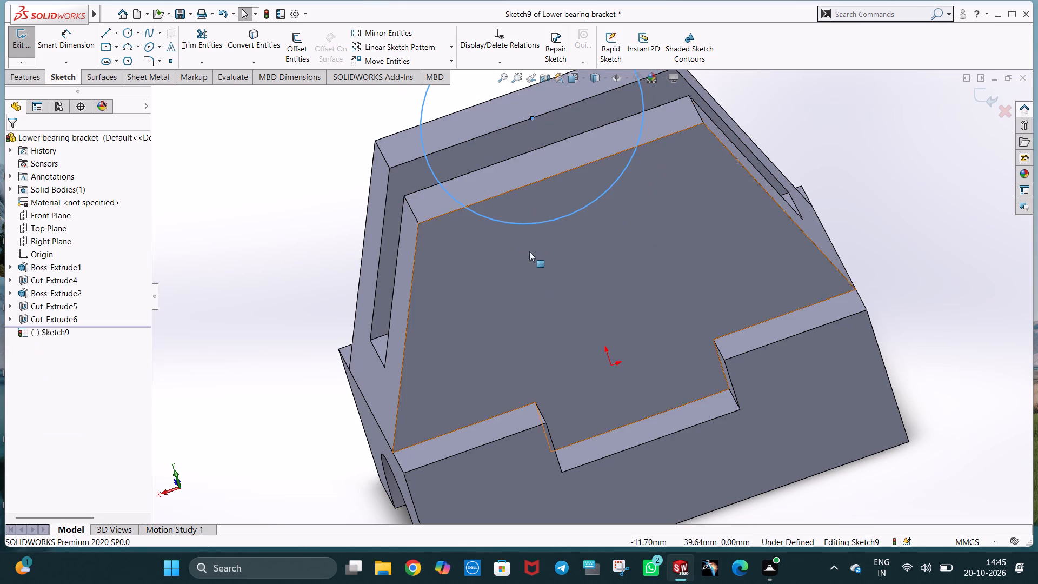
Draw a 60 mm line across the circle along the wall's top edge and trim the upper half, leaving a semicircle.
middle_drag(533, 256, 550, 258)
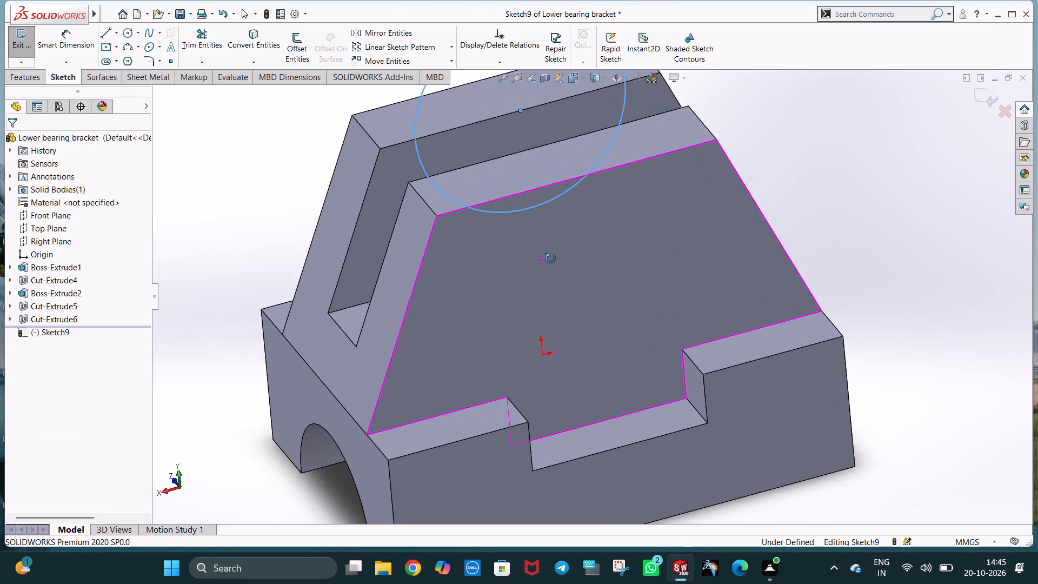
middle_drag(550, 258, 545, 226)
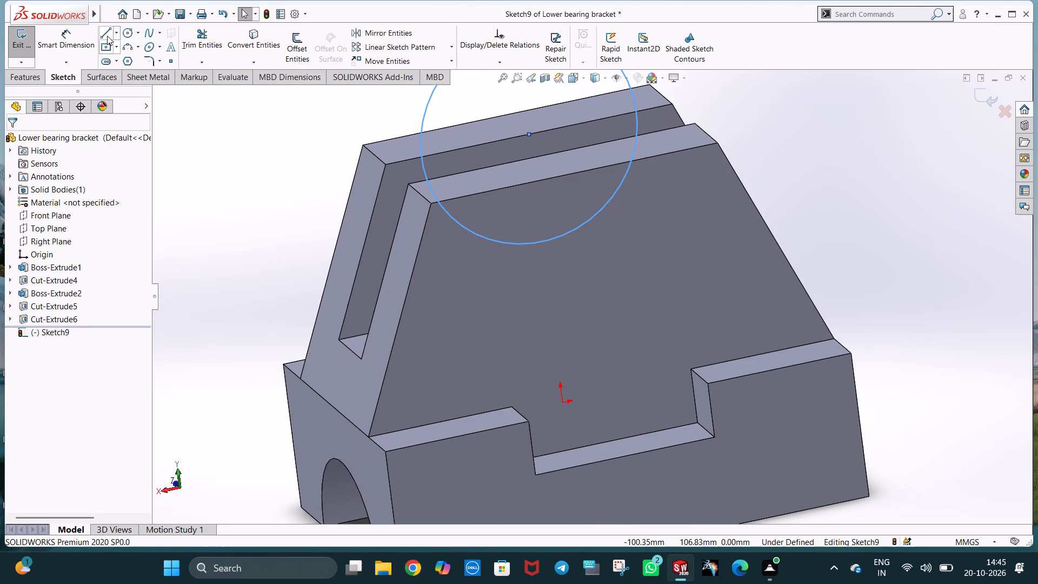
click(104, 31)
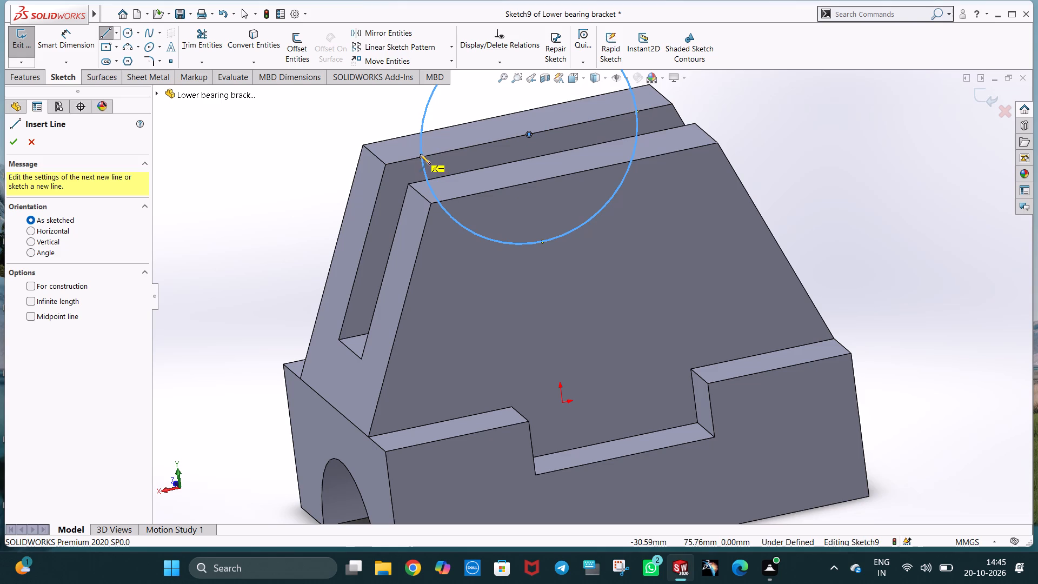
click(421, 157)
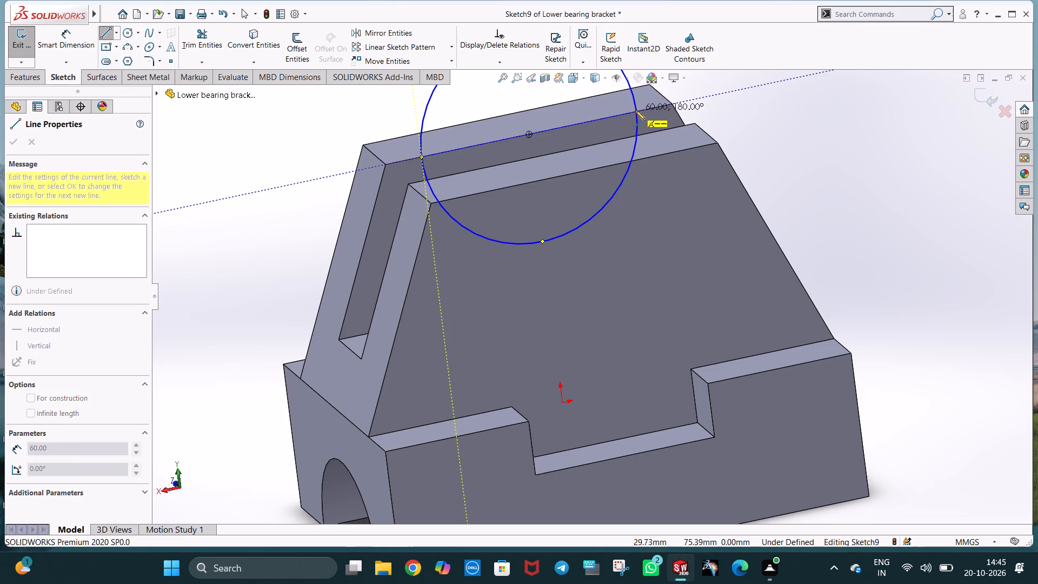
click(636, 111)
key(Escape)
key(Escape)
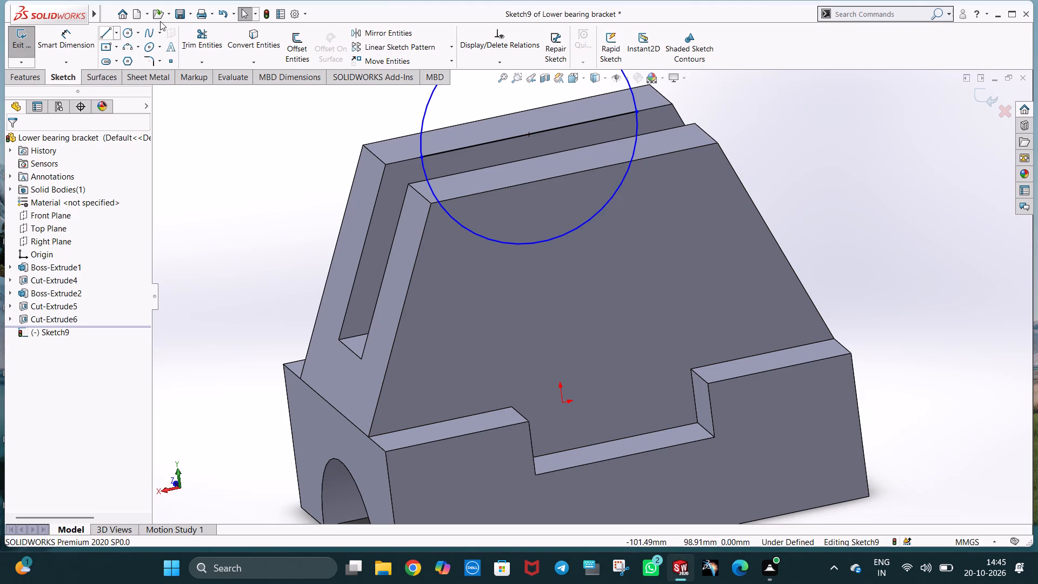
click(212, 42)
drag(397, 124, 444, 124)
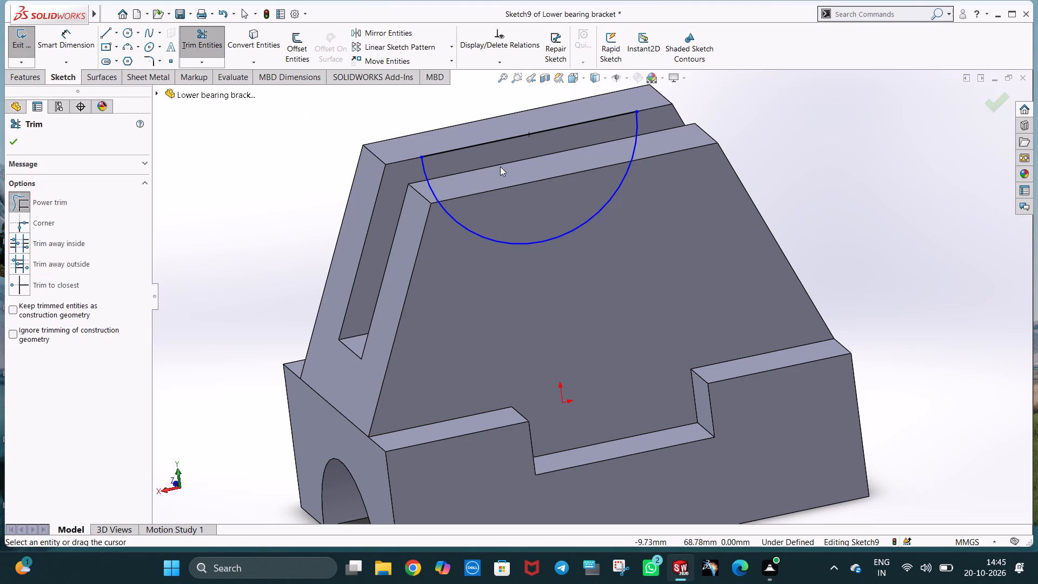
key(Escape)
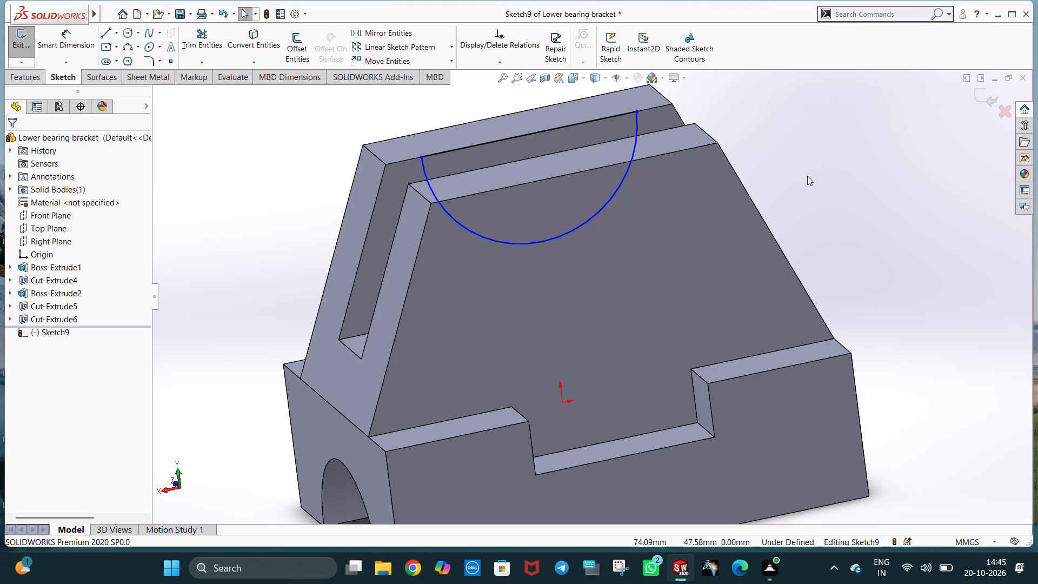
click(807, 176)
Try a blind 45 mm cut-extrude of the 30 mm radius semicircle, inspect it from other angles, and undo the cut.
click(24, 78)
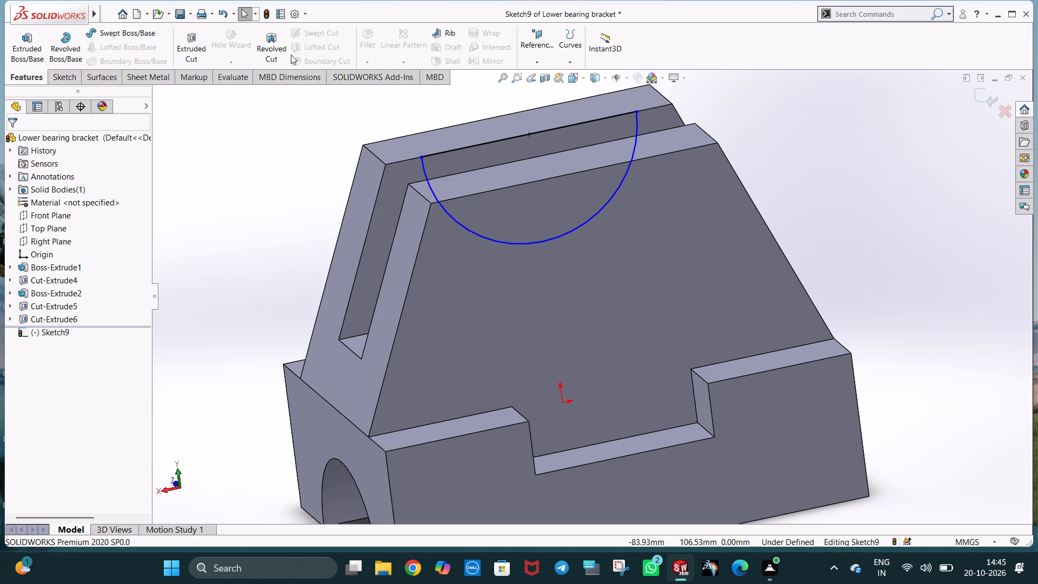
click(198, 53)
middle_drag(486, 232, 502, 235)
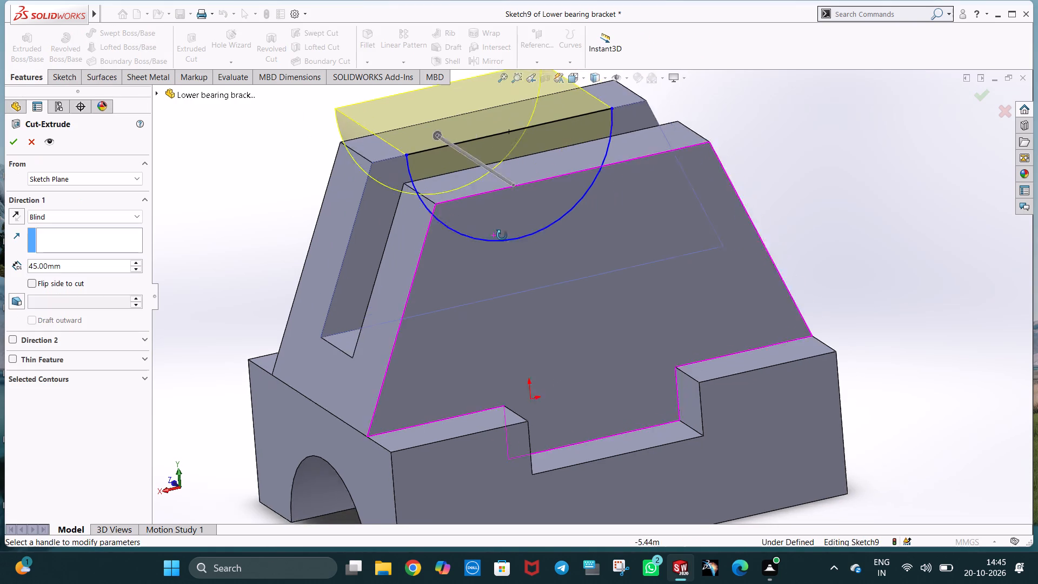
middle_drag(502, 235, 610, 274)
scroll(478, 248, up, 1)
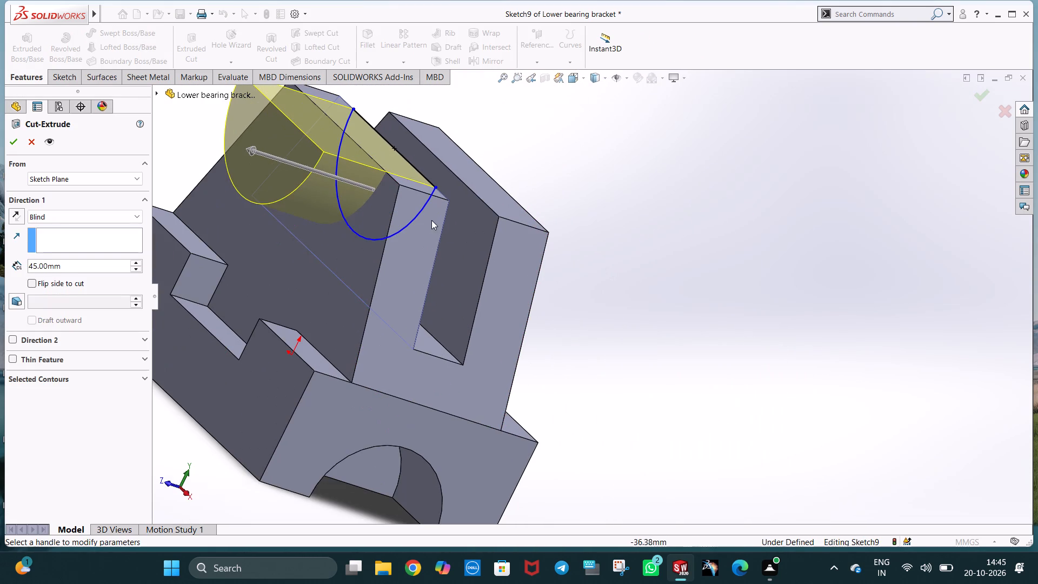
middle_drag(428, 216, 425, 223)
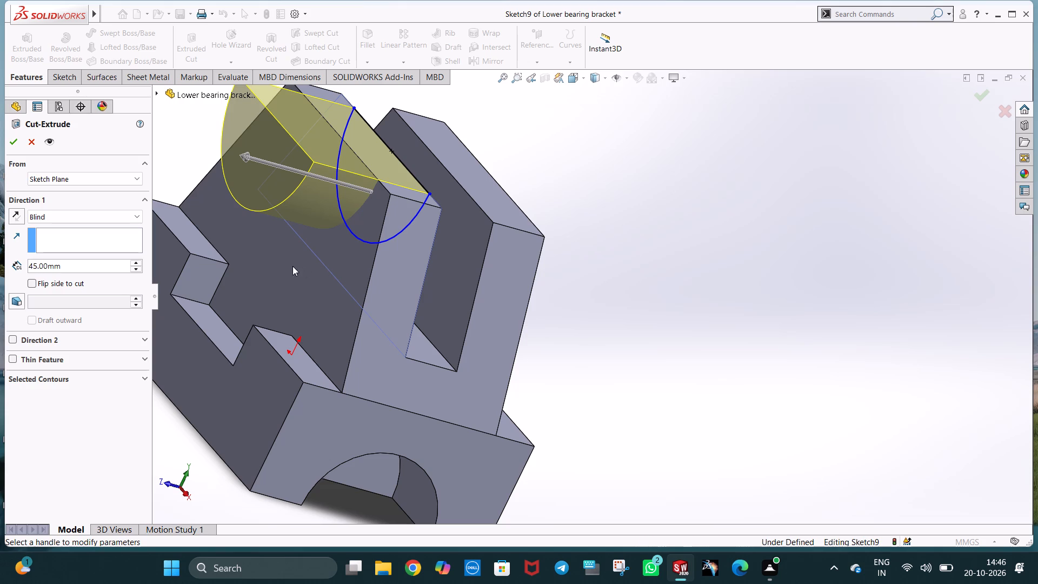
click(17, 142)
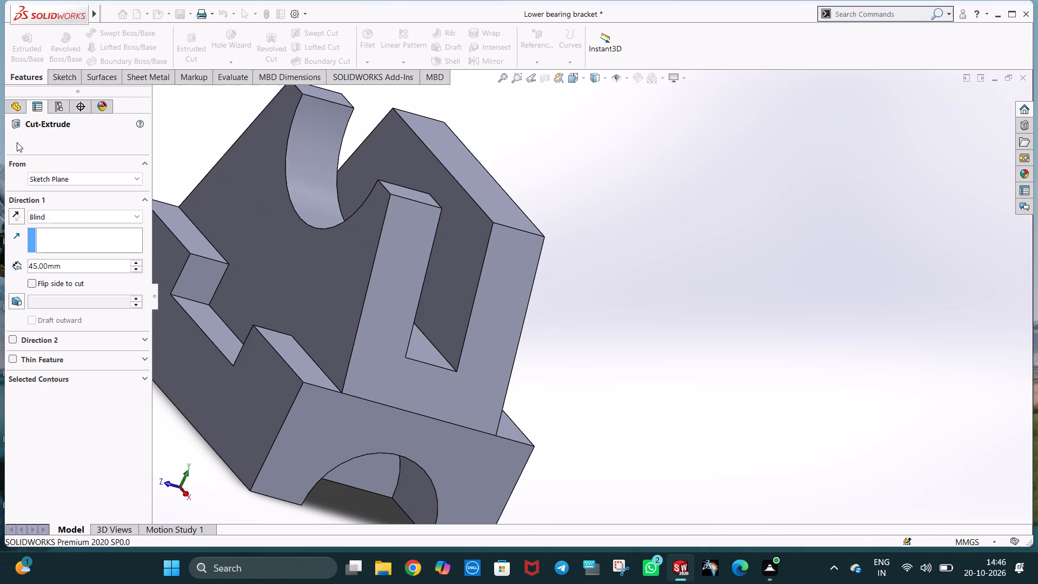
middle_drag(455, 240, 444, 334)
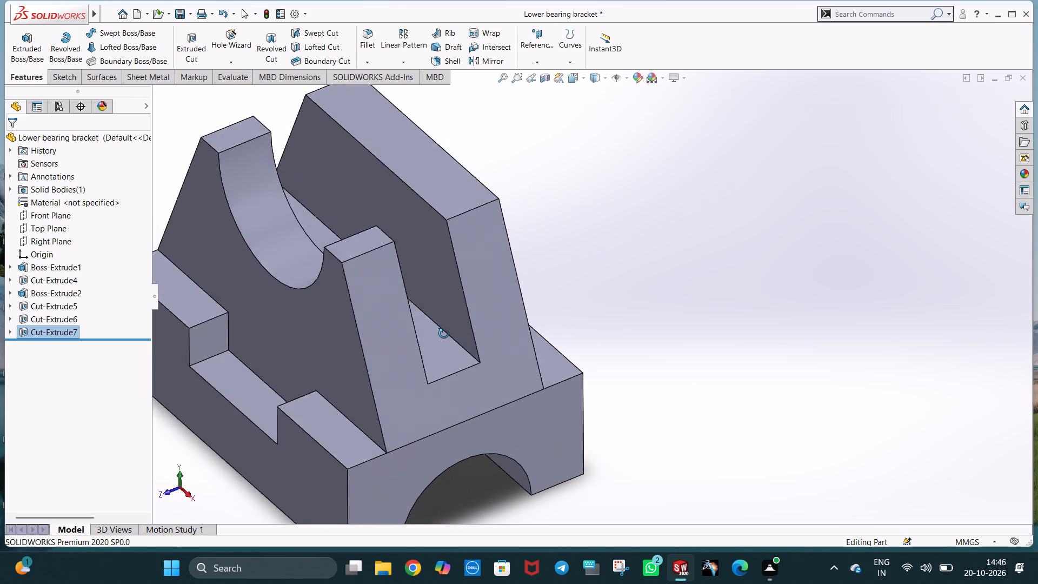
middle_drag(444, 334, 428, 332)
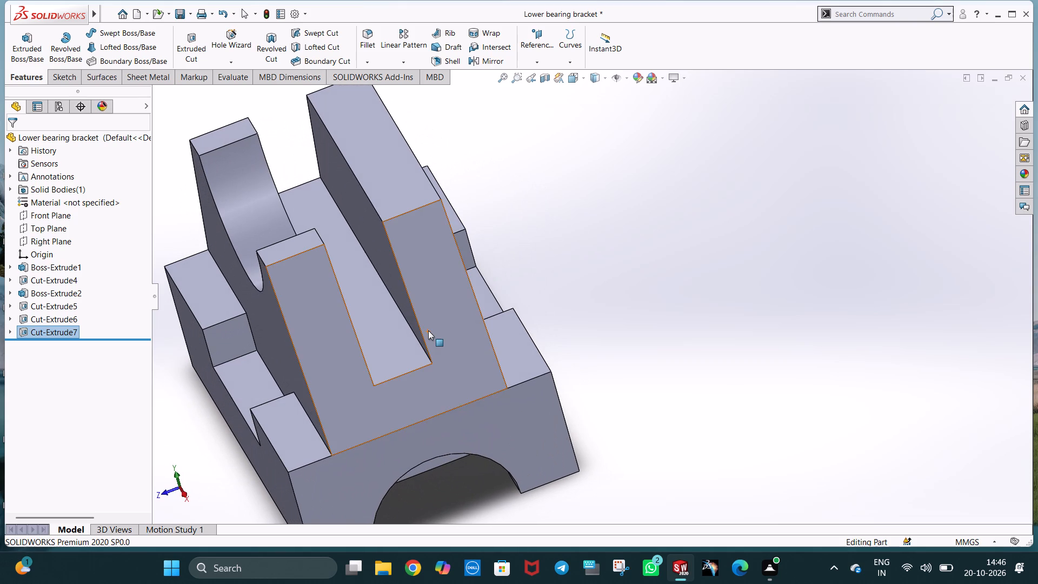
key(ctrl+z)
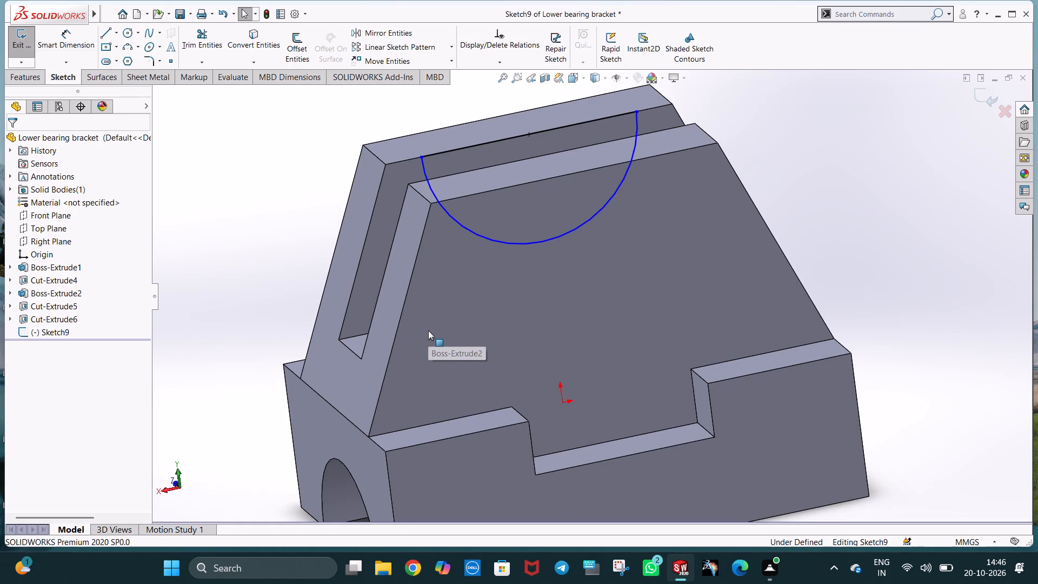
Cut-extrude the 30 mm radius semicircle with the Through All - Both end condition through both legs of the upper body.
click(29, 69)
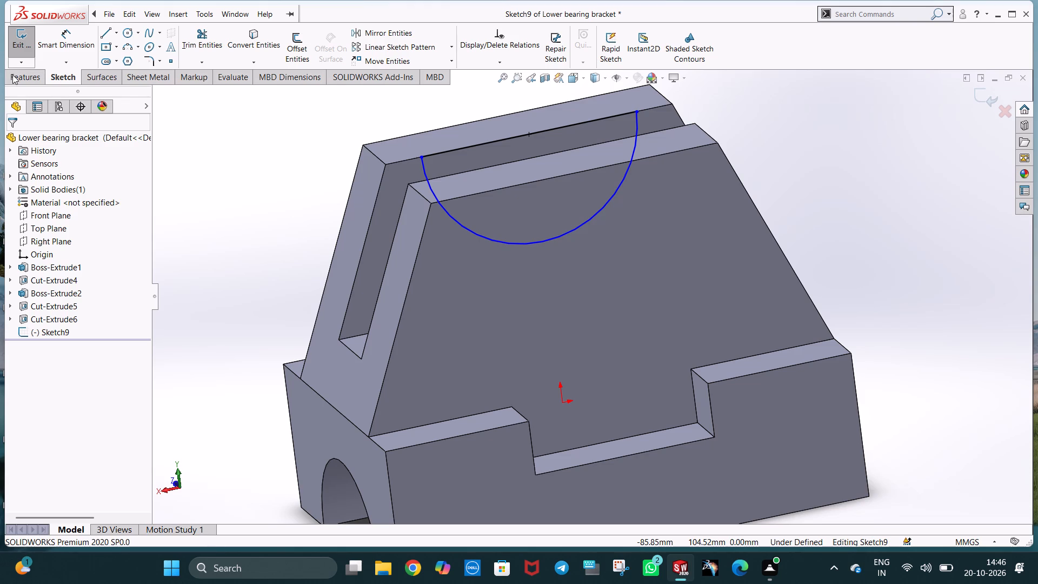
click(13, 74)
click(184, 47)
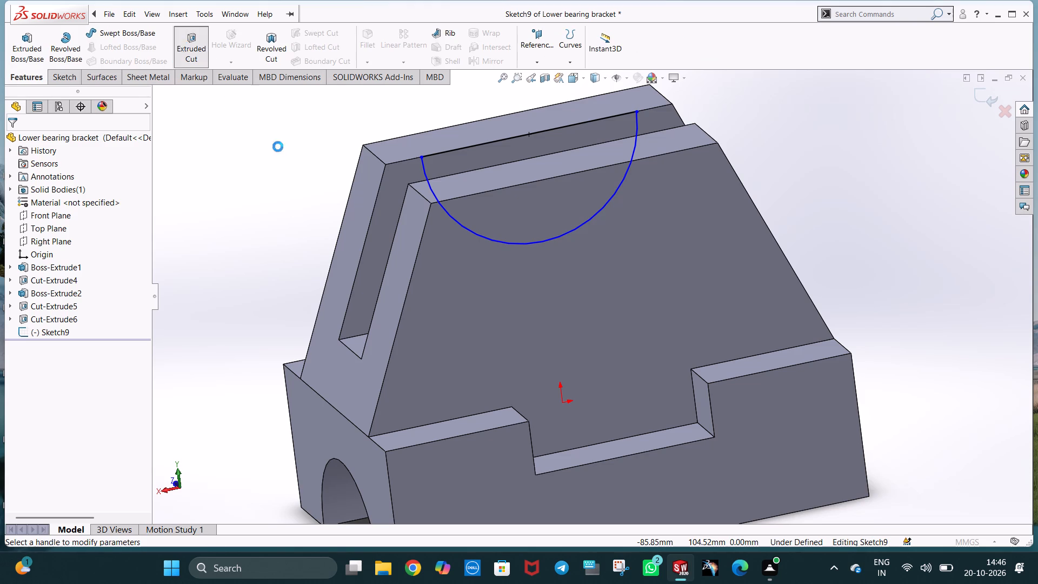
click(105, 218)
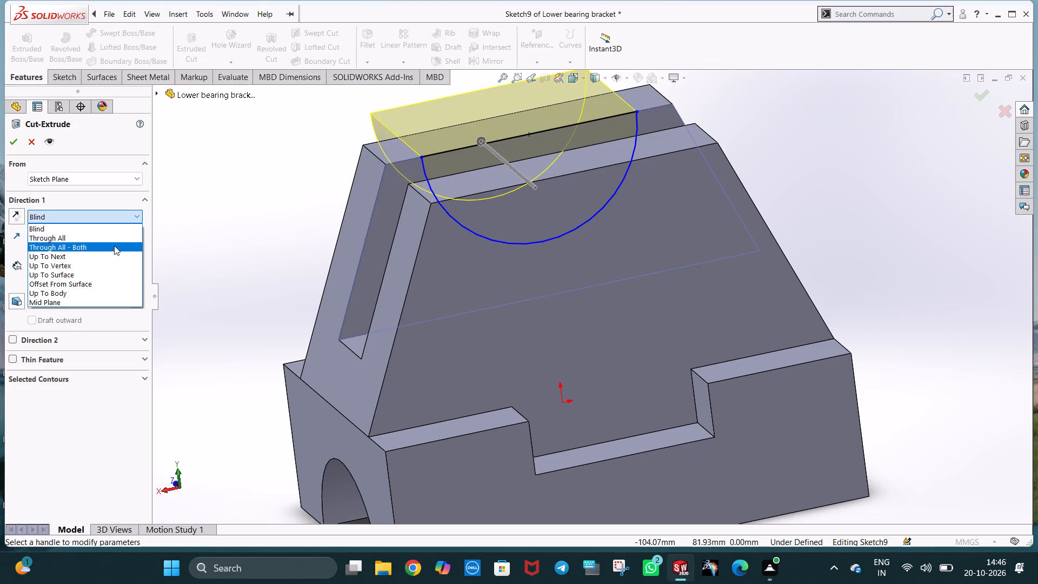
click(114, 249)
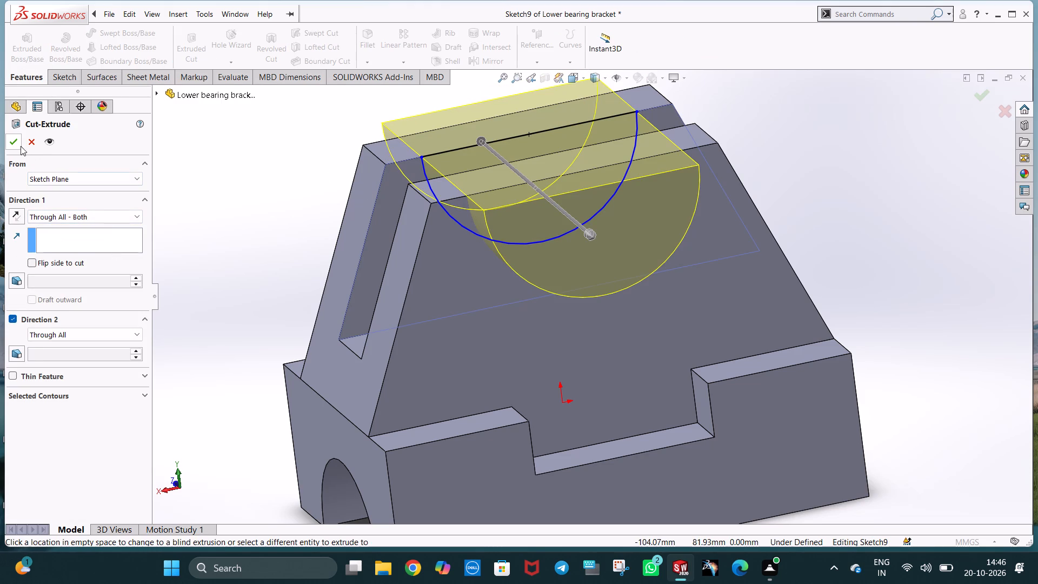
click(21, 139)
Sketch on the upper body's outer +Z face, drawing a vertical line about 58 mm long from the notch's lower -X corner to the semicircular cutout.
middle_drag(425, 387, 560, 357)
scroll(445, 289, up, 1)
scroll(364, 289, up, 1)
middle_drag(310, 292, 335, 309)
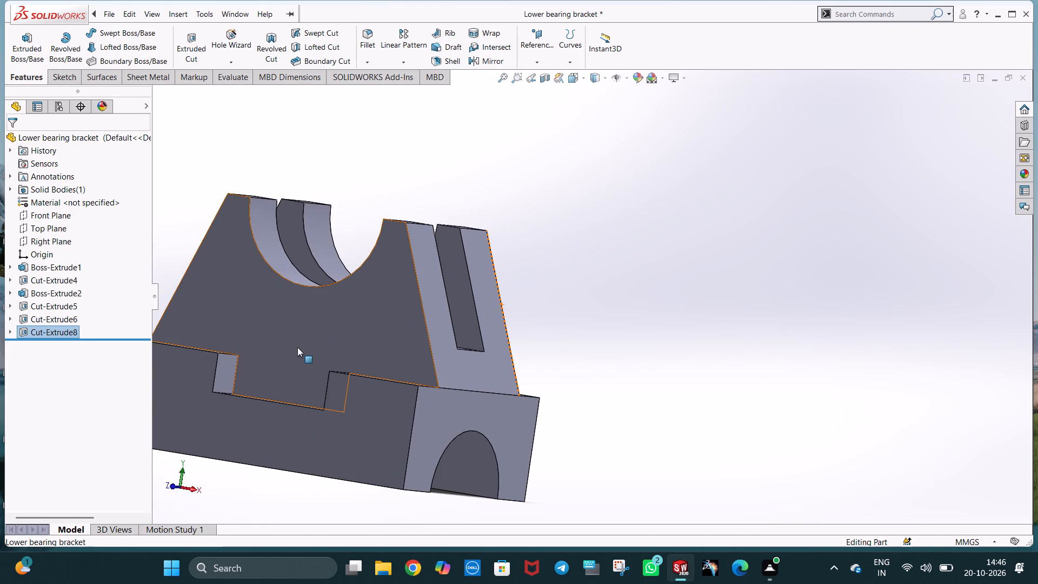
right_click(297, 348)
click(318, 316)
key(ctrl+8)
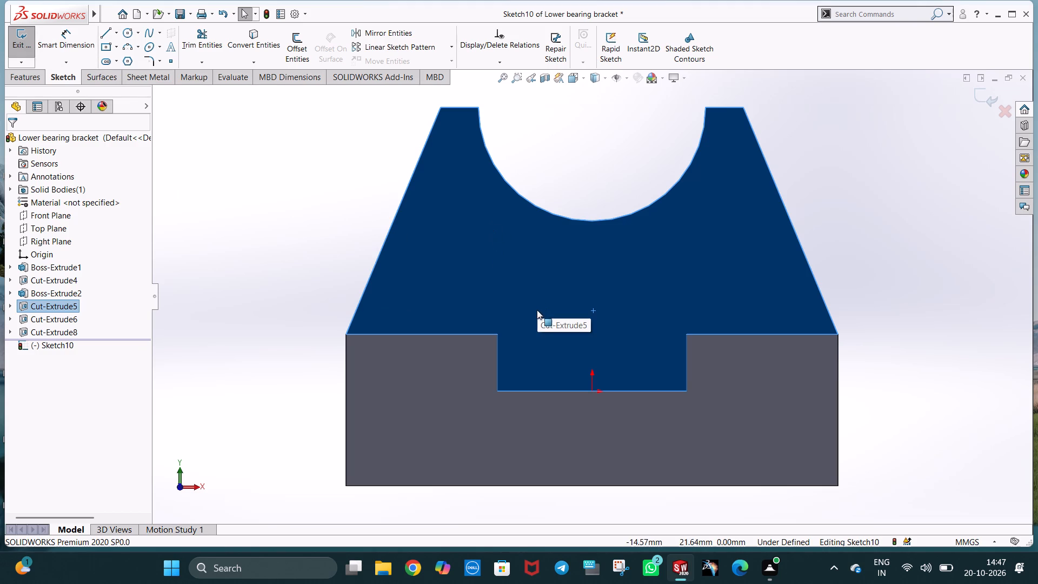
click(106, 36)
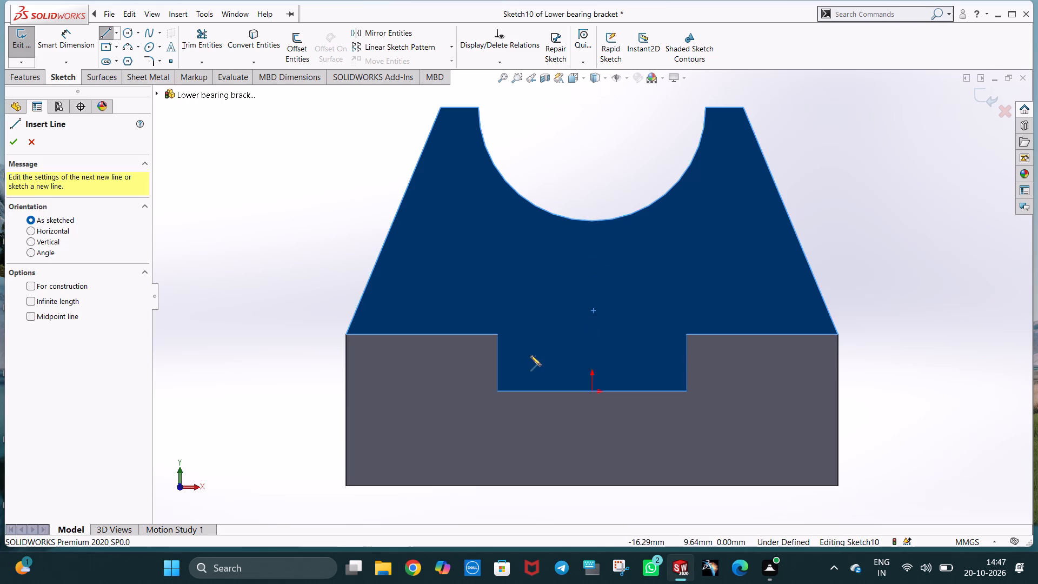
click(498, 391)
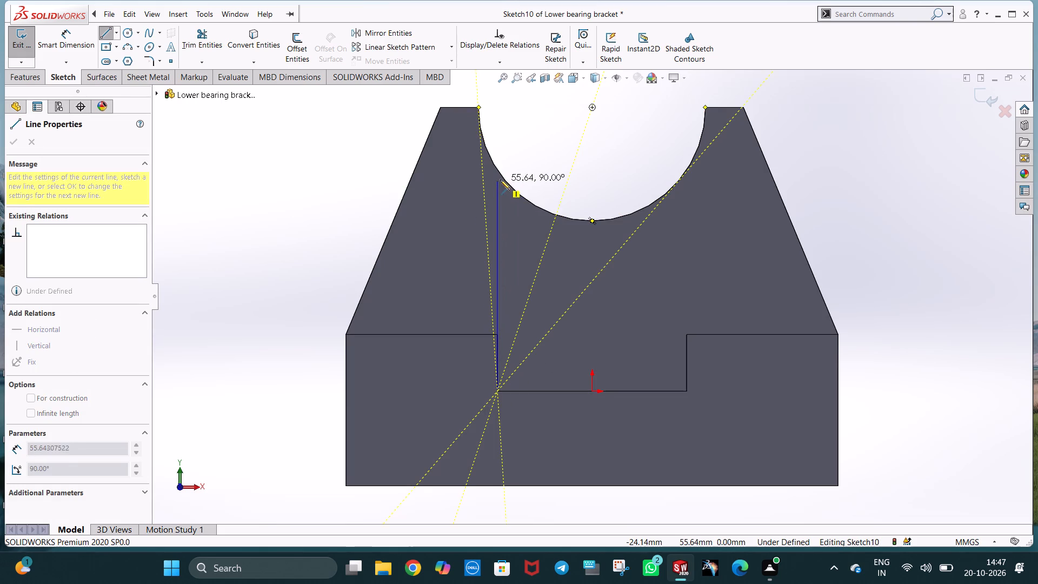
click(497, 170)
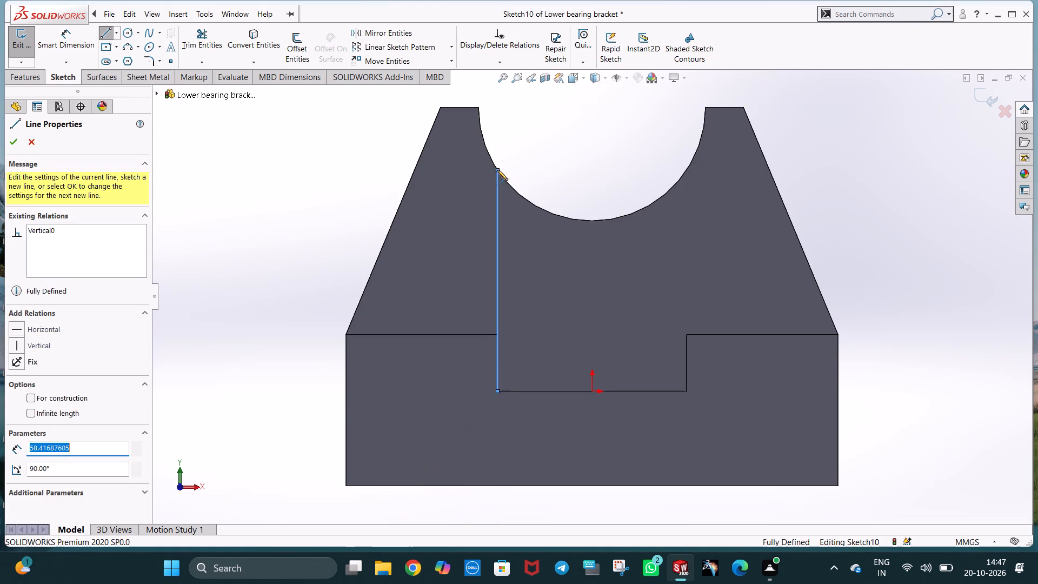
key(Escape)
click(591, 157)
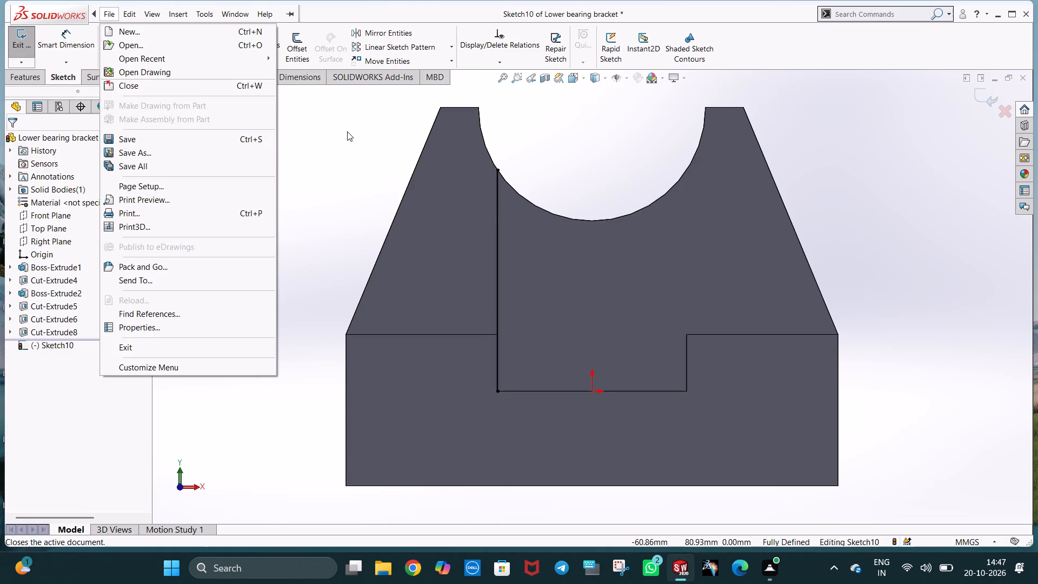
click(347, 131)
Draw a 30 mm radius circle concentric with the semicircular cutout in the +Z face sketch.
click(125, 33)
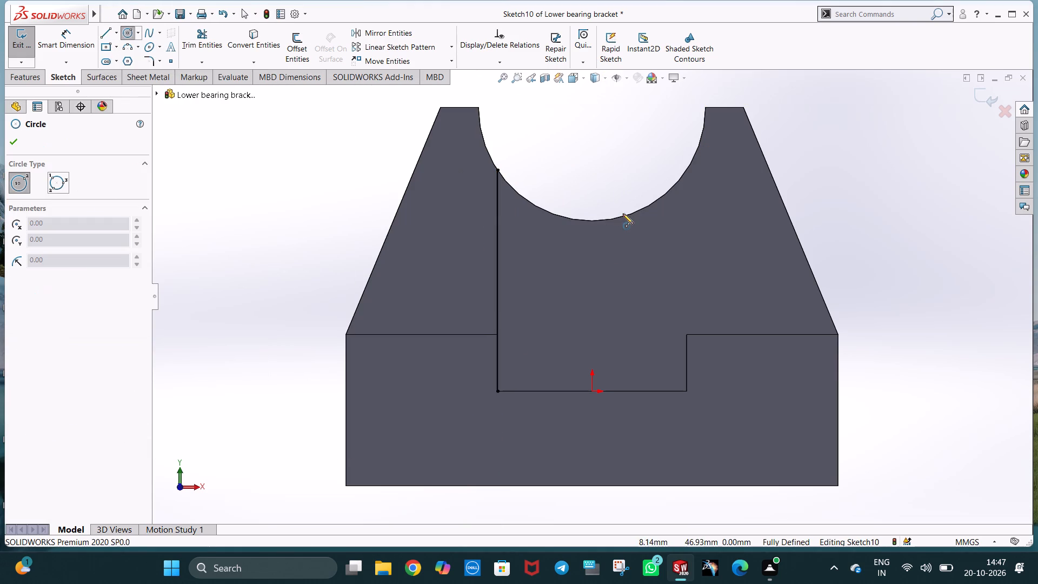
click(591, 105)
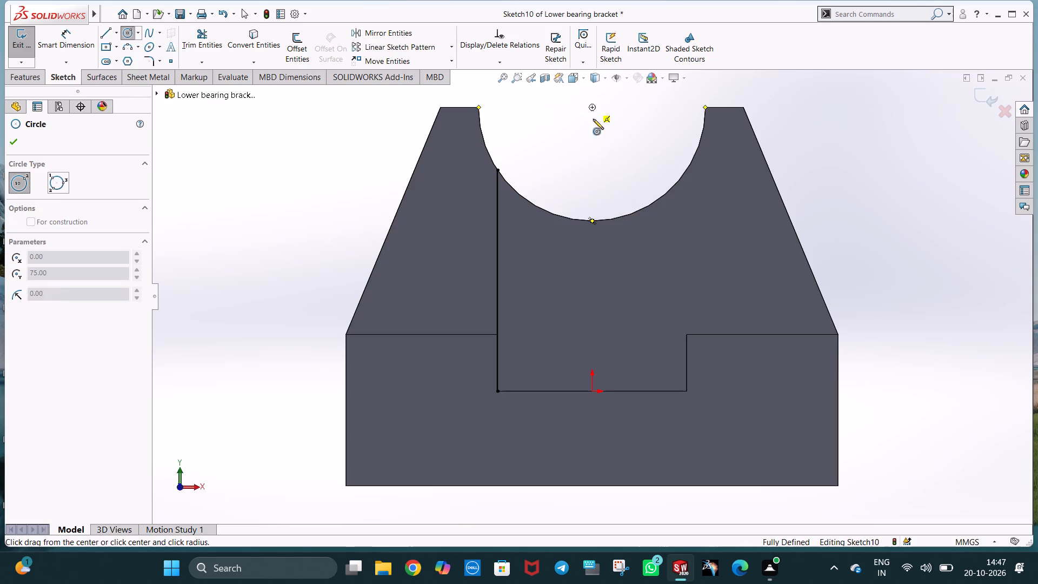
click(633, 213)
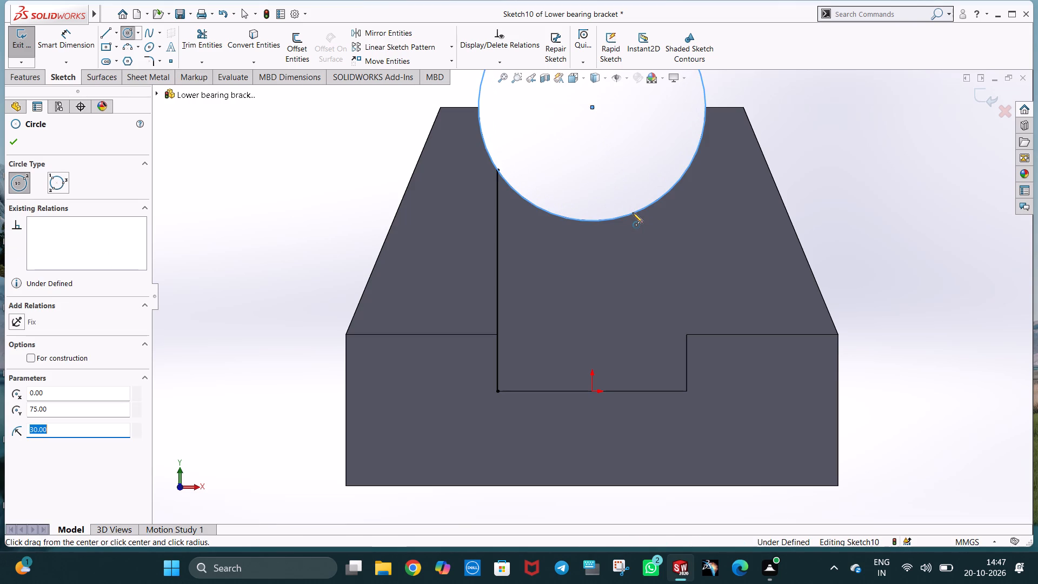
key(Escape)
click(354, 144)
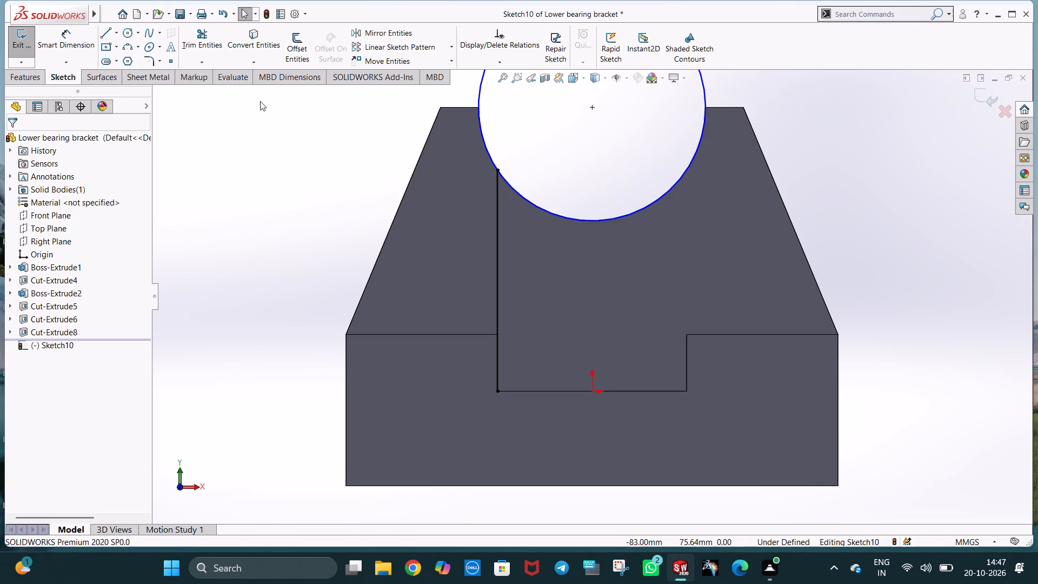
Draw a line along the notch's bottom edge, continuing with a vertical line about 58 mm up from the +X corner to the circle.
click(105, 28)
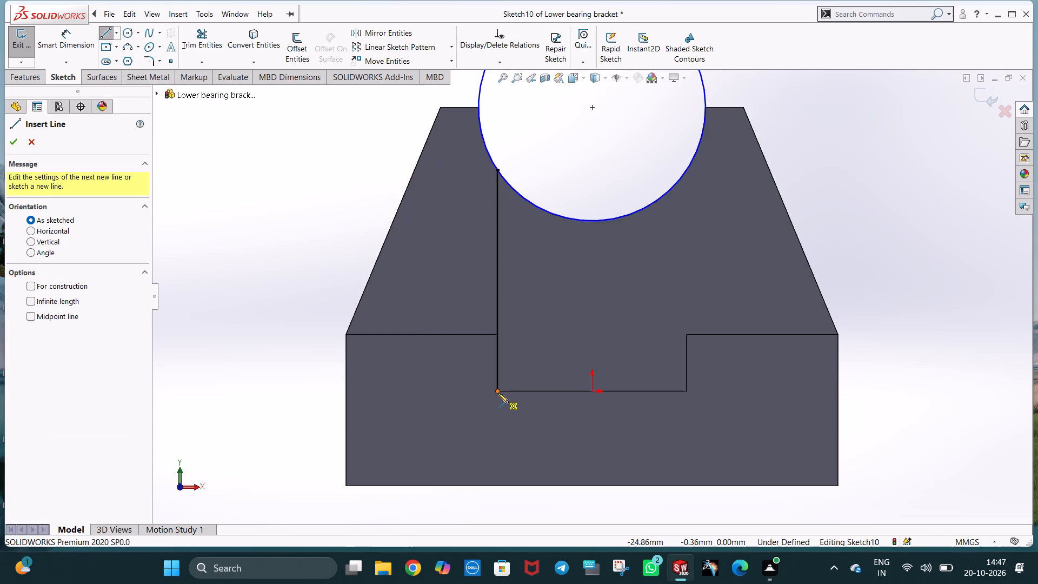
click(498, 393)
click(688, 392)
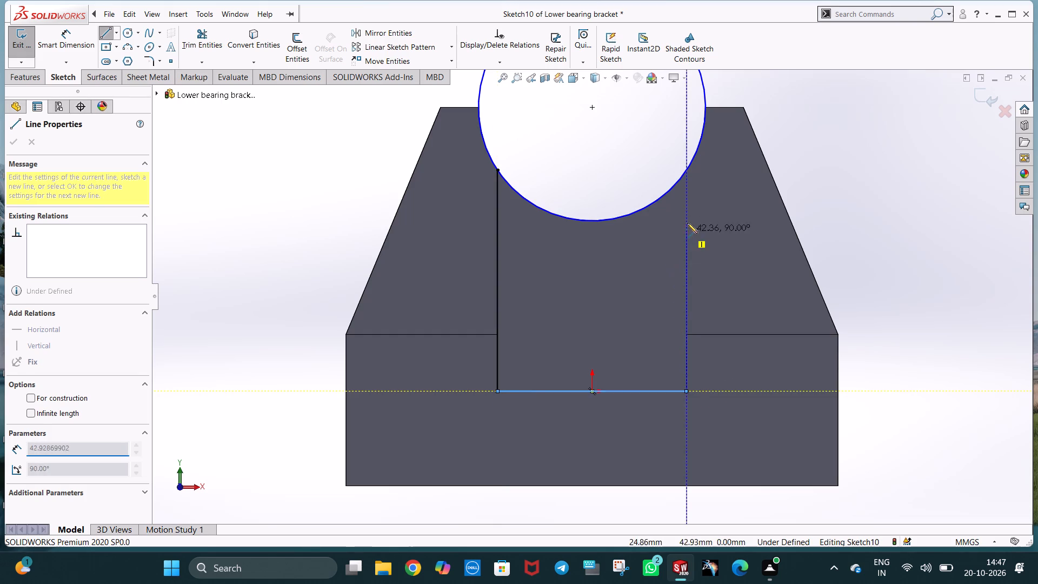
click(687, 168)
key(Escape)
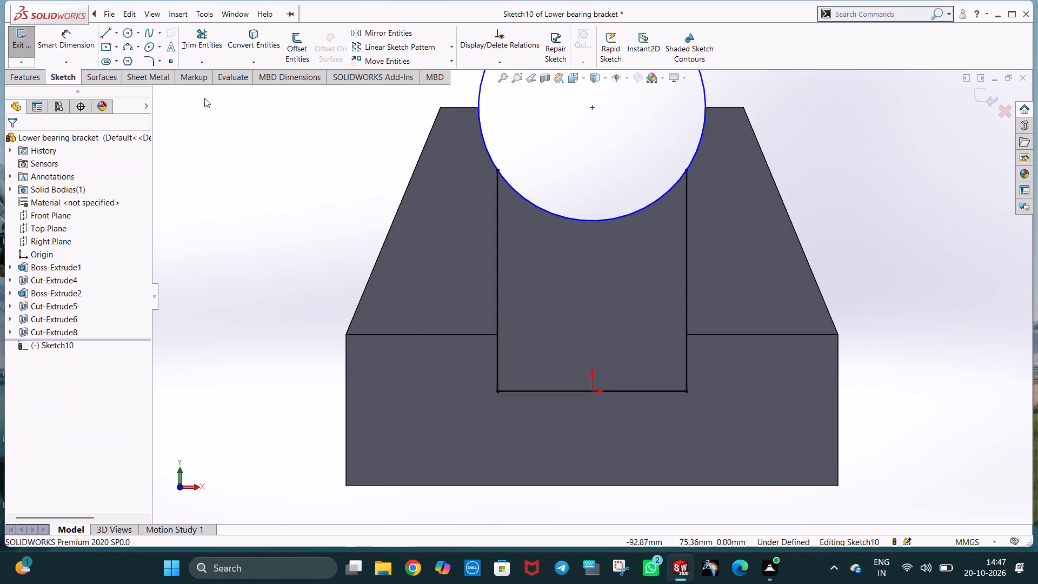
Trim away the circle's upper arc so only the lower arc between the two vertical lines closes the profile.
click(205, 45)
drag(527, 134, 438, 161)
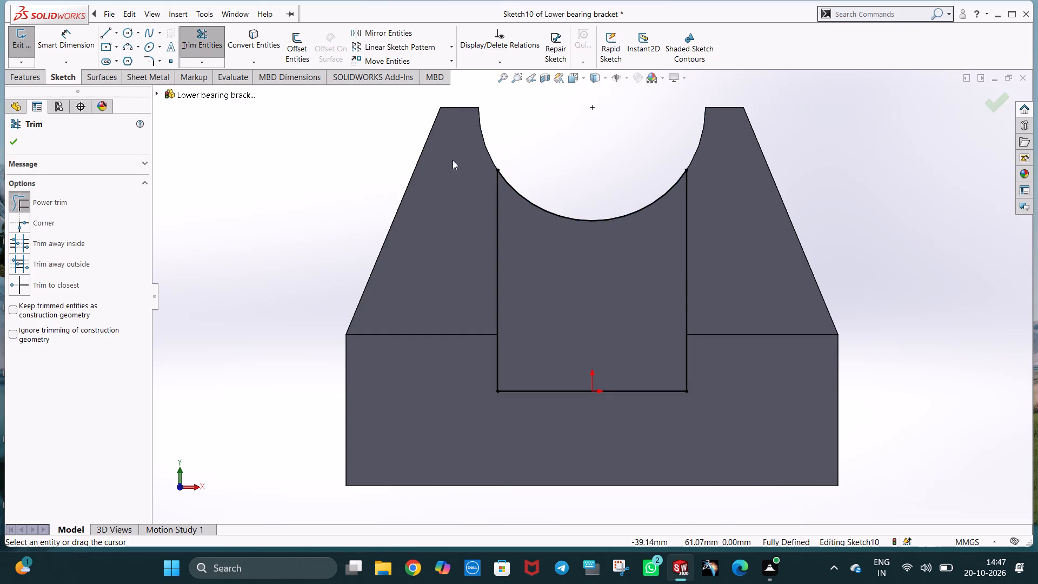
key(Escape)
click(863, 172)
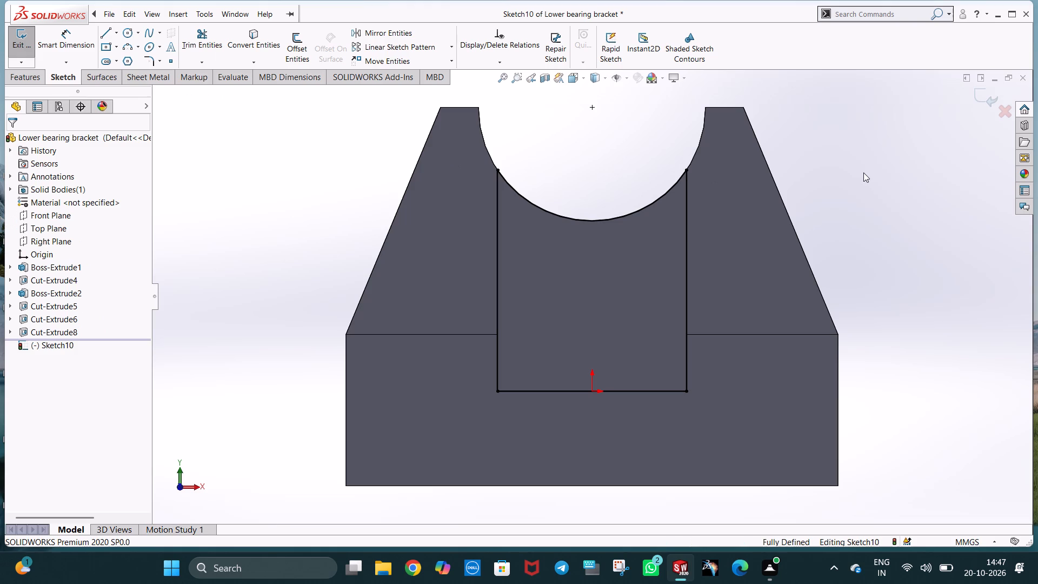
Cut-extrude the closed arc-topped profile blind 10 mm into the upper body's +Z face.
scroll(873, 217, up, 2)
middle_drag(927, 193, 868, 254)
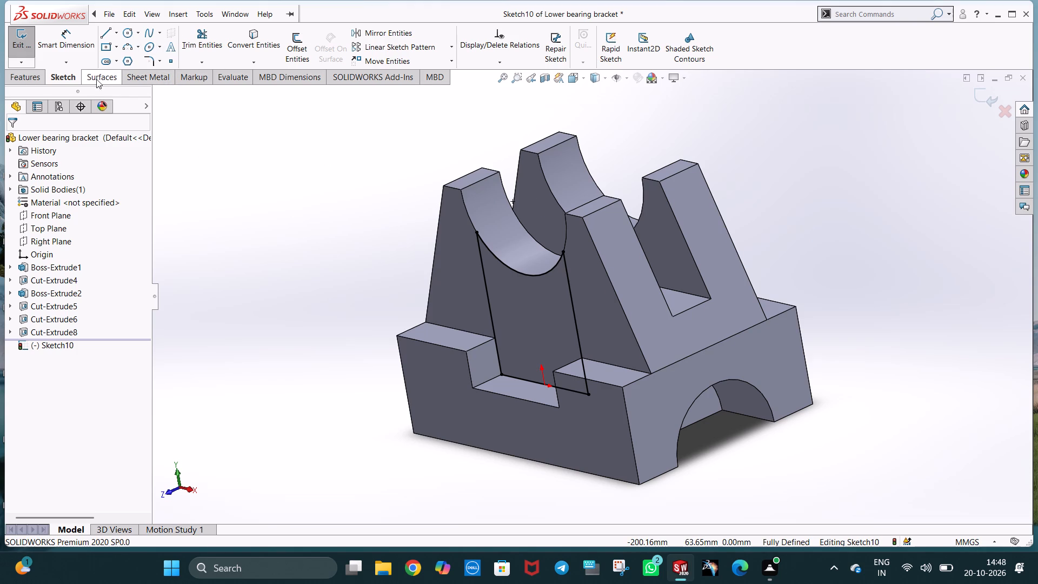
click(29, 79)
click(195, 54)
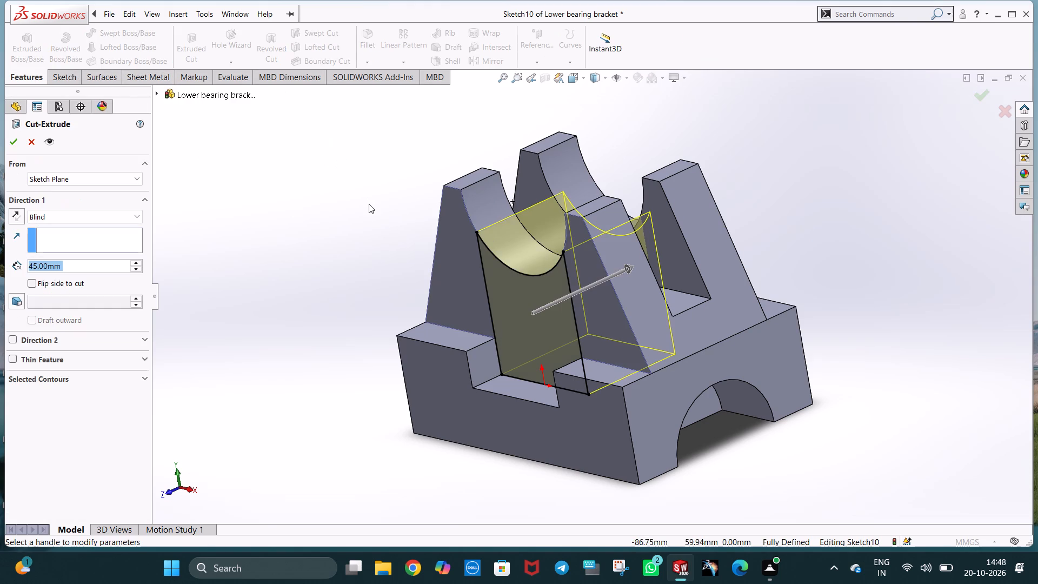
text(10)
key(Return)
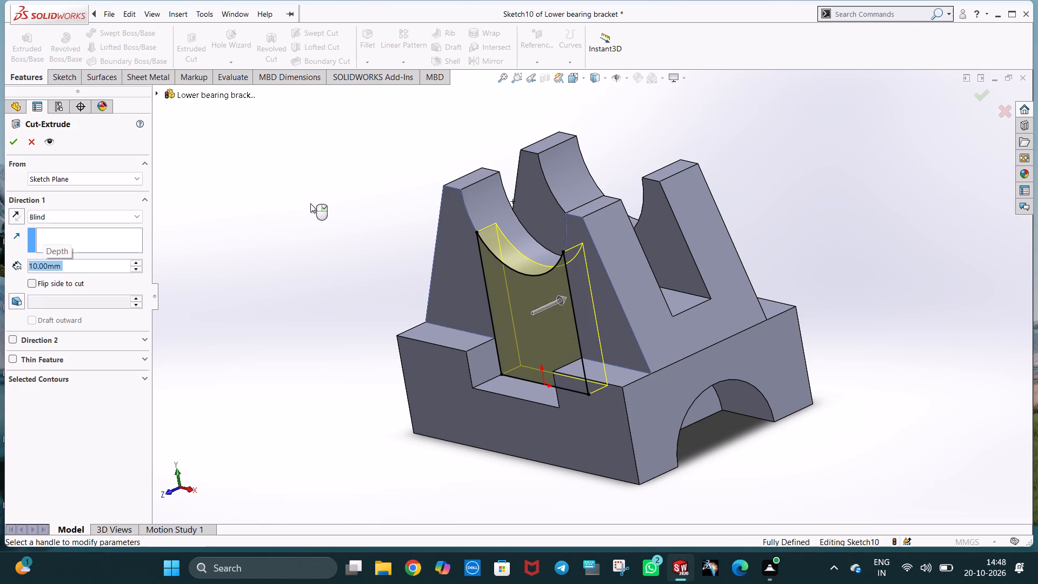
click(11, 138)
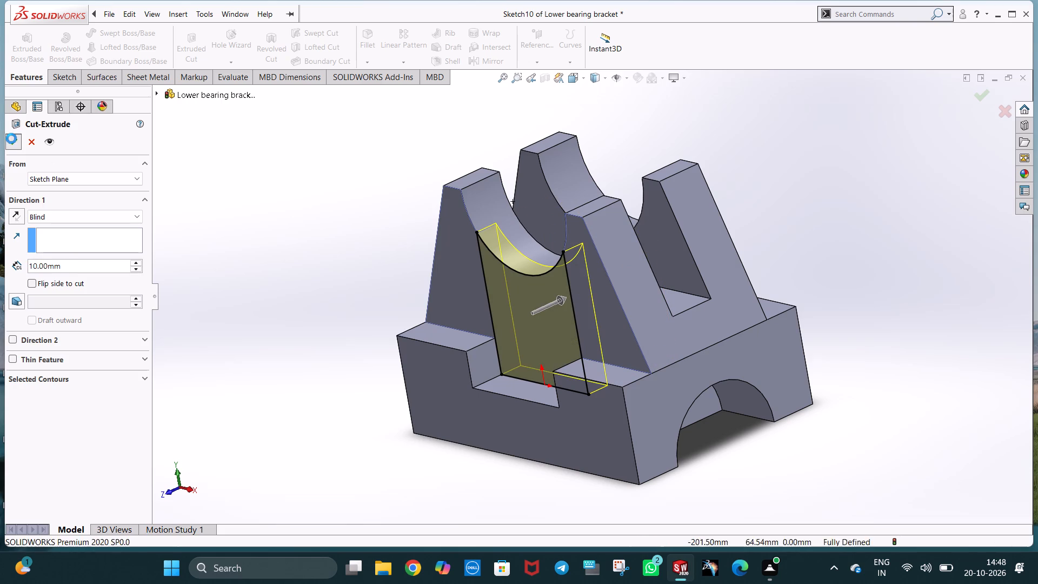
Examine the new recess and the rest of the bracket from several angles.
scroll(653, 379, up, 1)
middle_drag(621, 386, 661, 383)
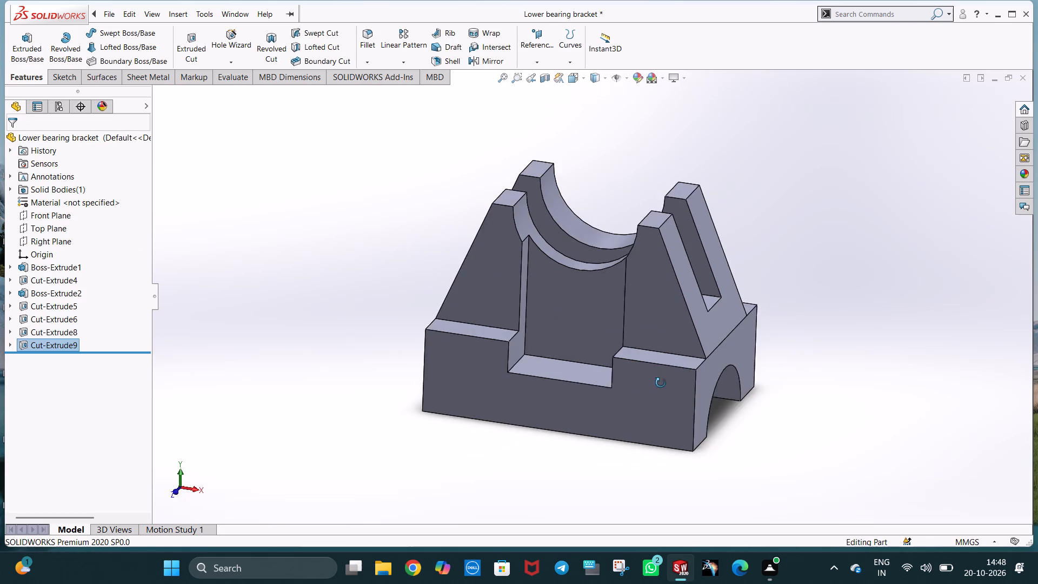
middle_drag(661, 383, 588, 382)
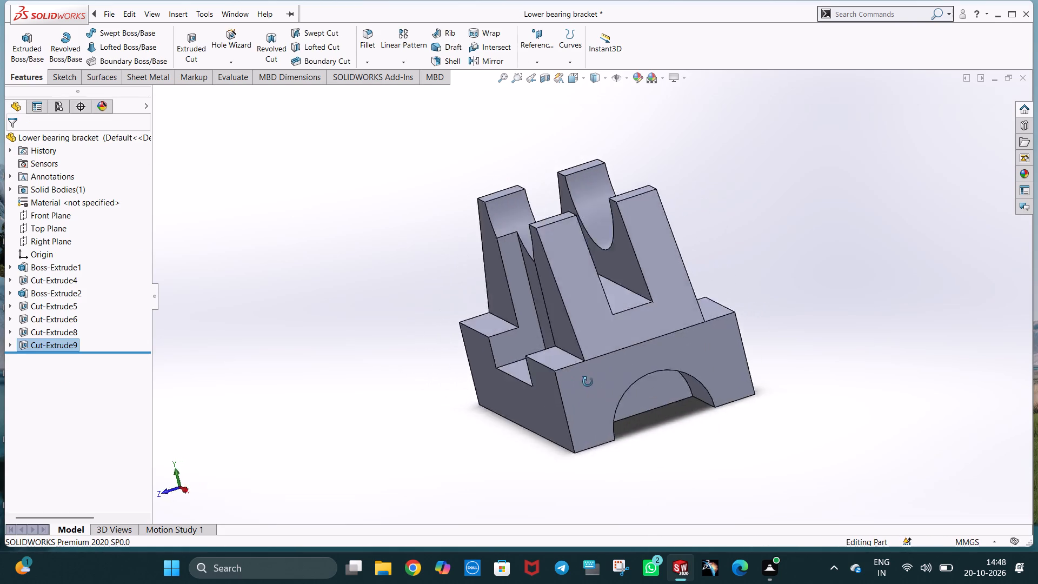
middle_drag(588, 382, 607, 393)
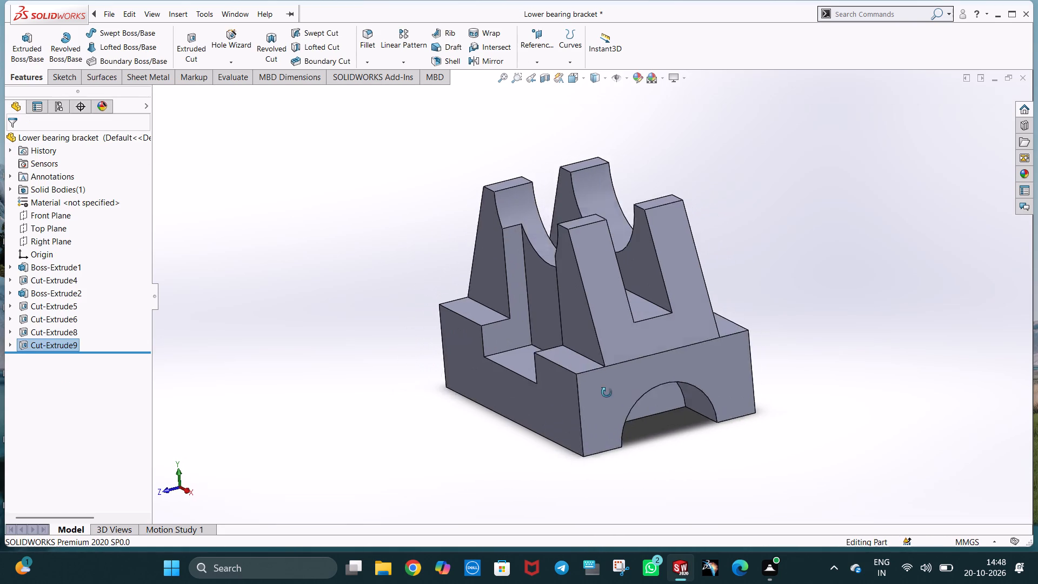
middle_drag(607, 393, 601, 388)
middle_drag(546, 346, 551, 346)
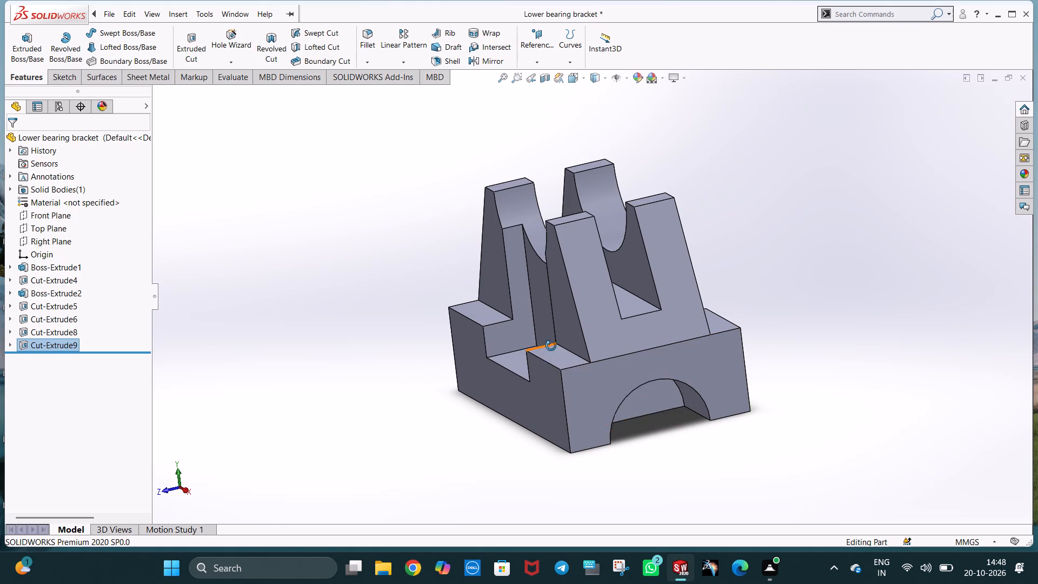
middle_drag(551, 346, 506, 401)
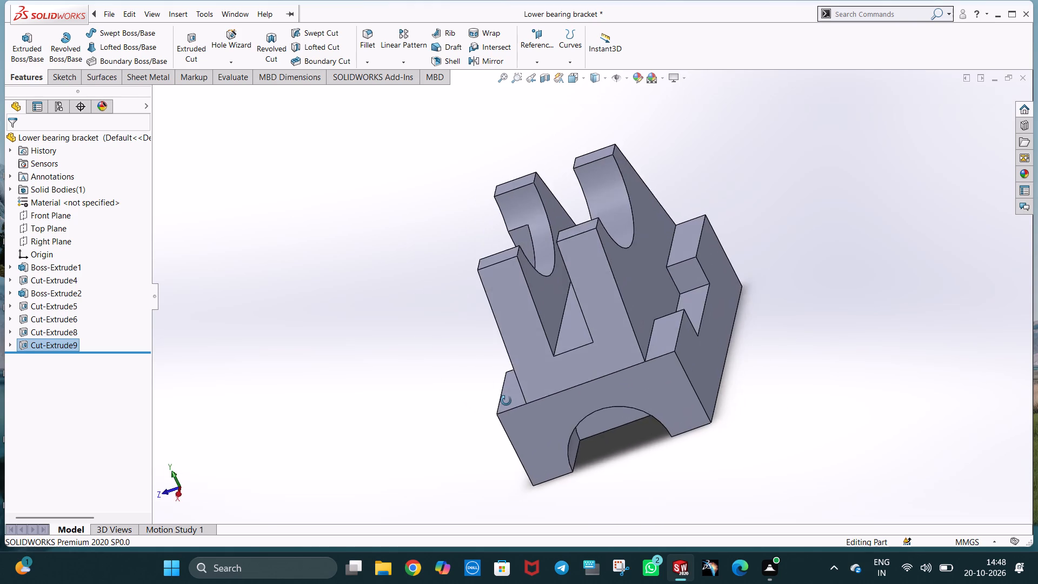
middle_drag(506, 401, 618, 388)
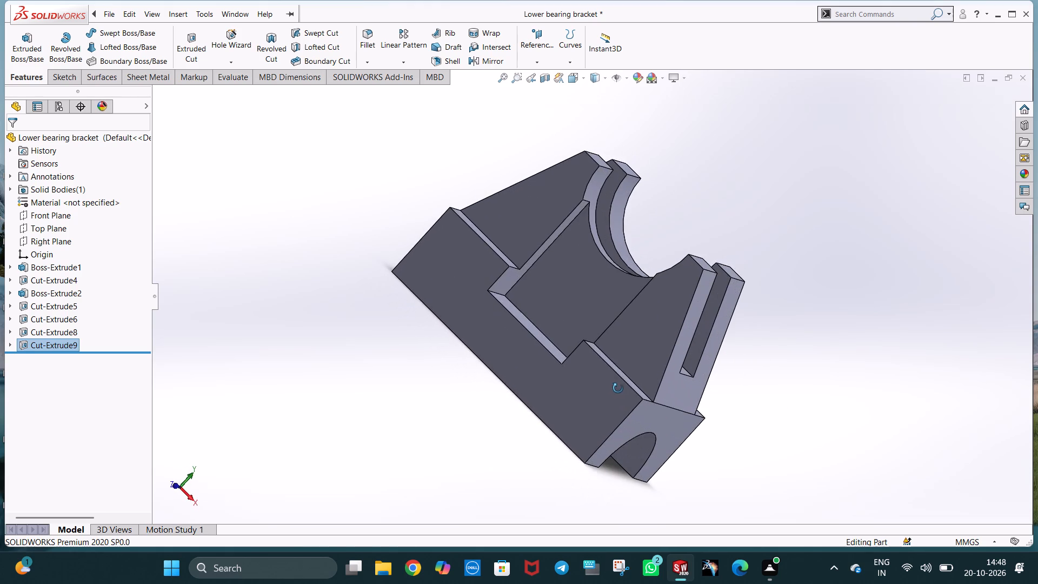
Sketch on the upper body's outer -Z face, drawing a line along the notch bottom and a vertical line from its -X corner to the saddle.
middle_drag(618, 388, 460, 332)
right_click(655, 307)
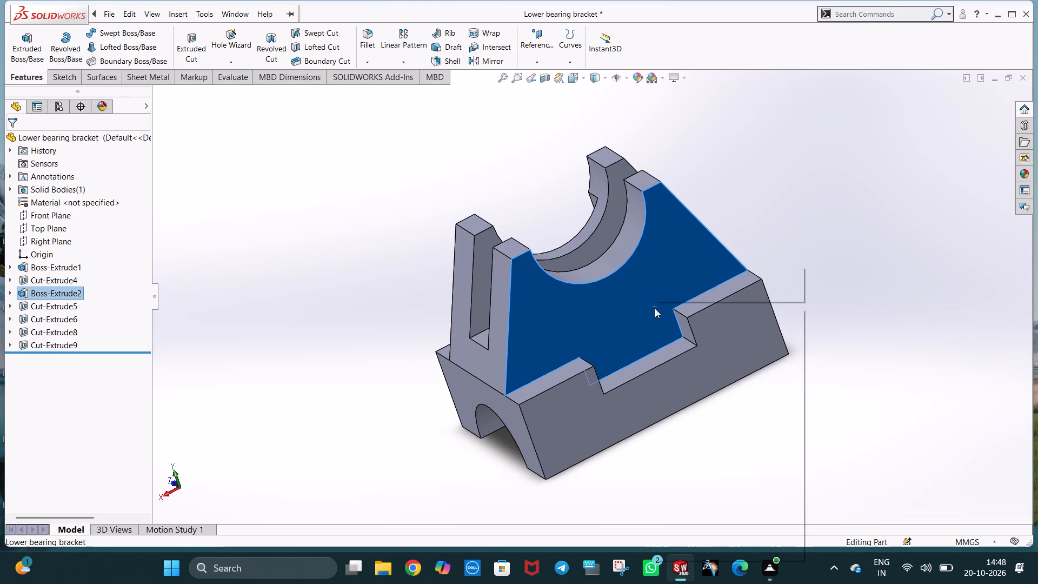
click(680, 293)
key(ctrl+8)
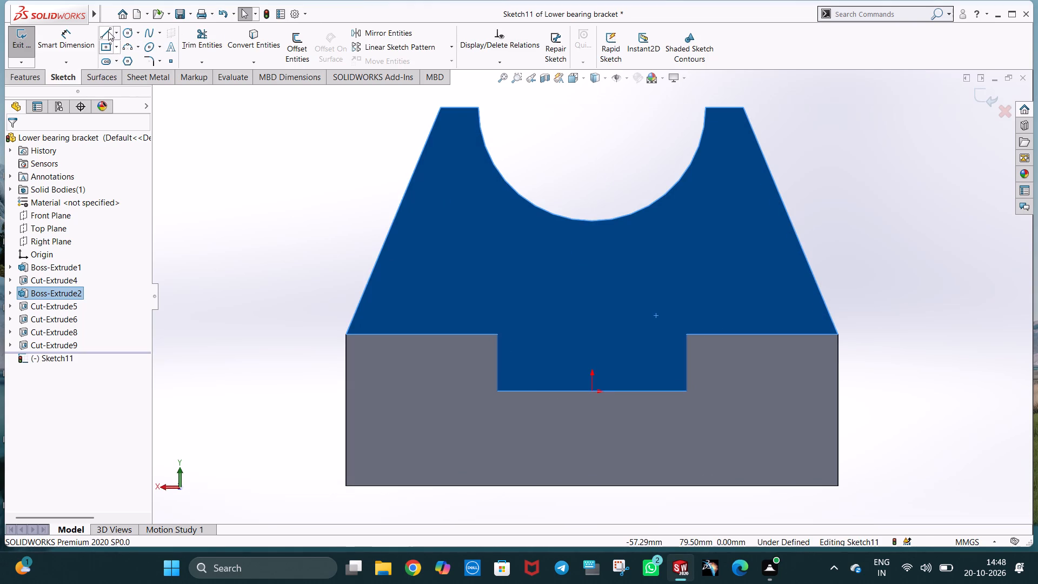
click(108, 31)
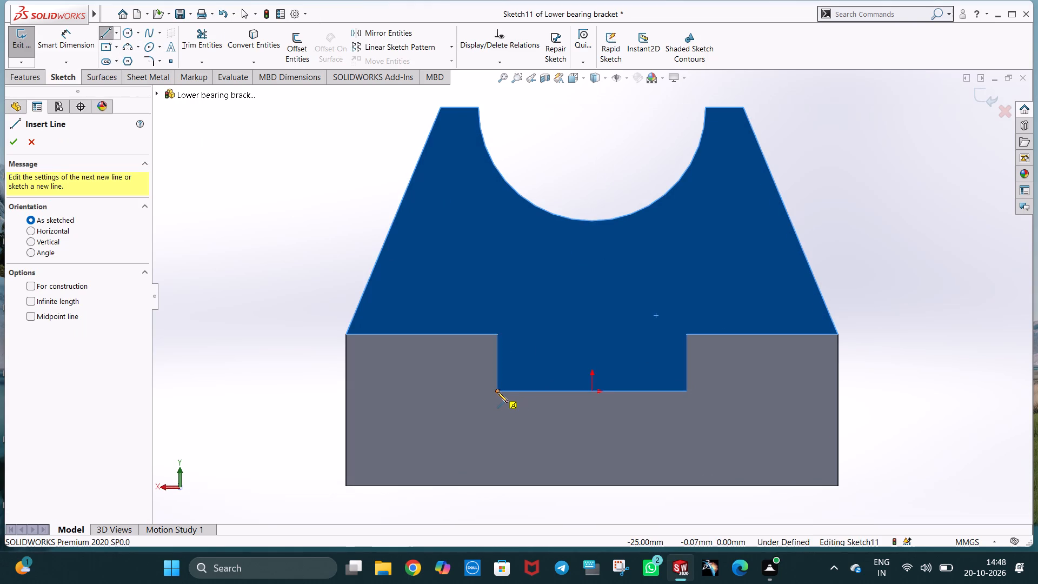
click(497, 393)
click(687, 393)
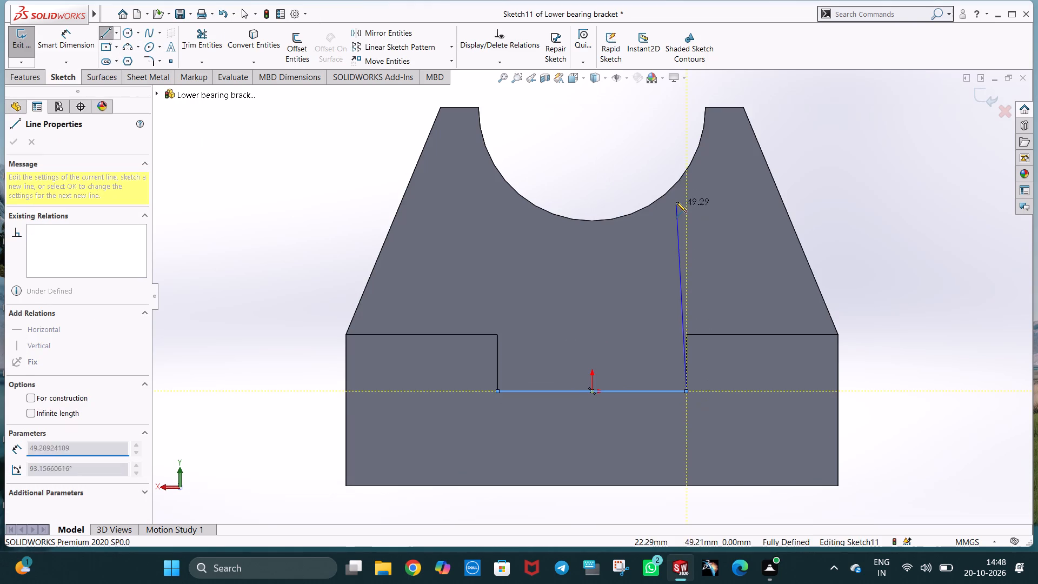
click(687, 168)
key(Escape)
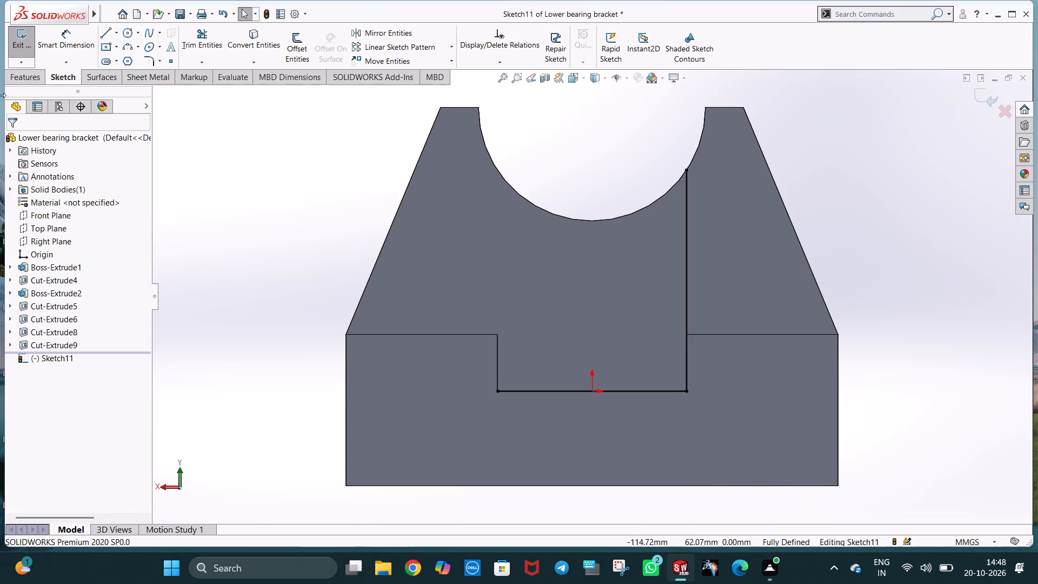
Draw a circle concentric with the semicircular saddle and matching its edge in the -Z face sketch.
click(129, 35)
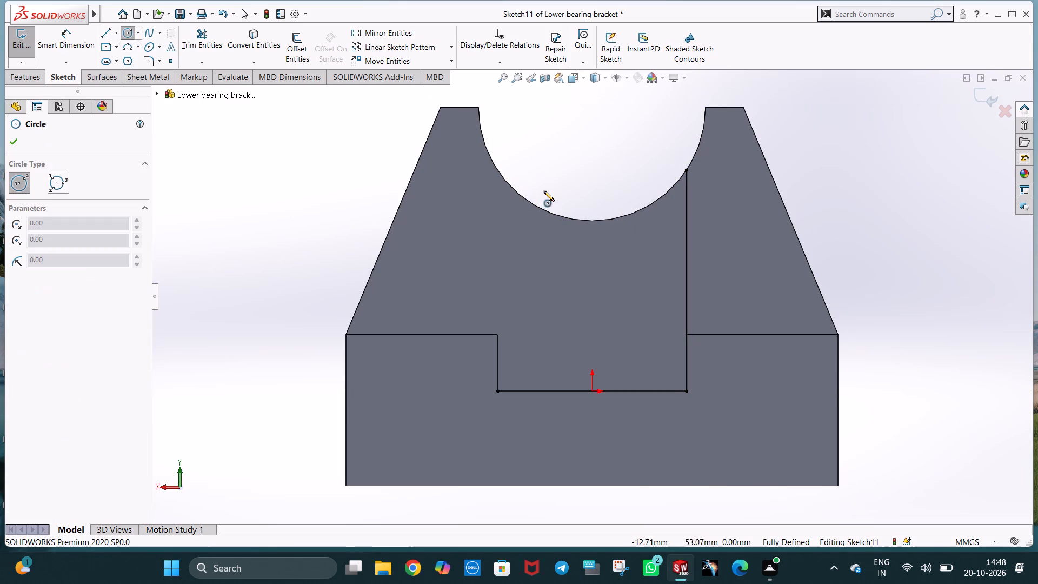
click(592, 106)
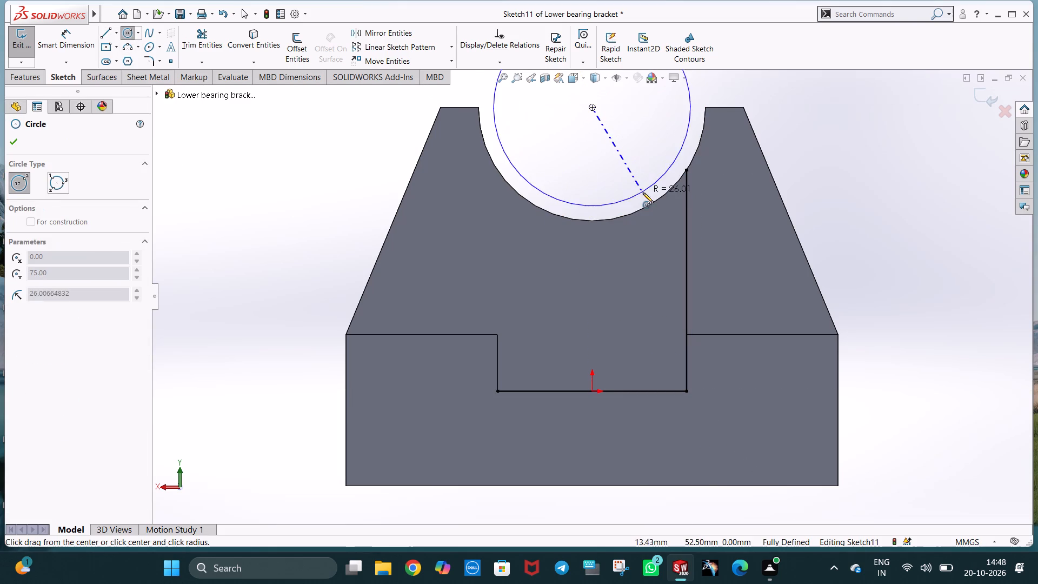
click(649, 207)
key(Escape)
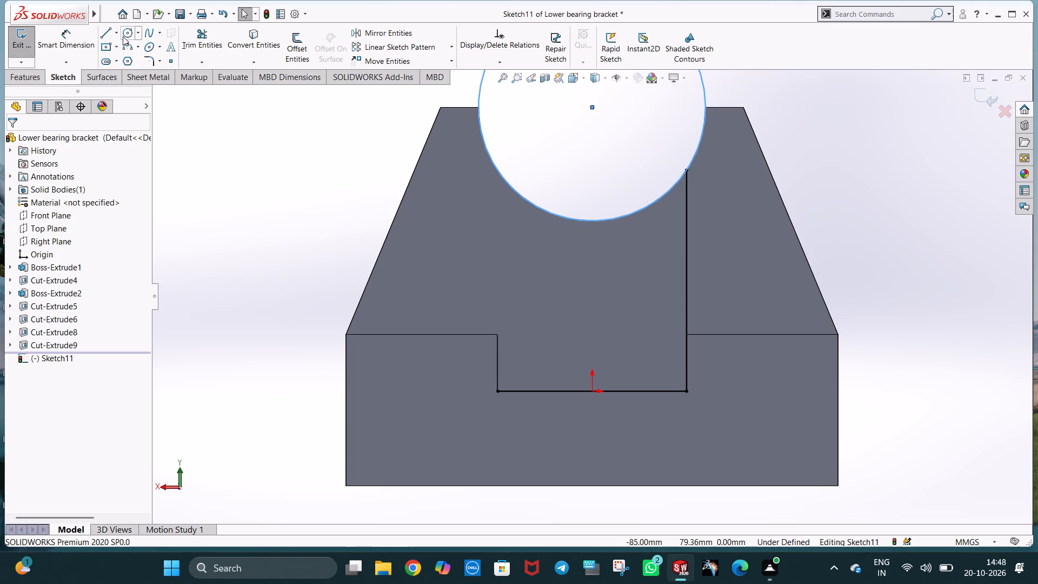
Draw a vertical line about 58 mm long from the notch's lower +X corner up to the circle.
click(106, 34)
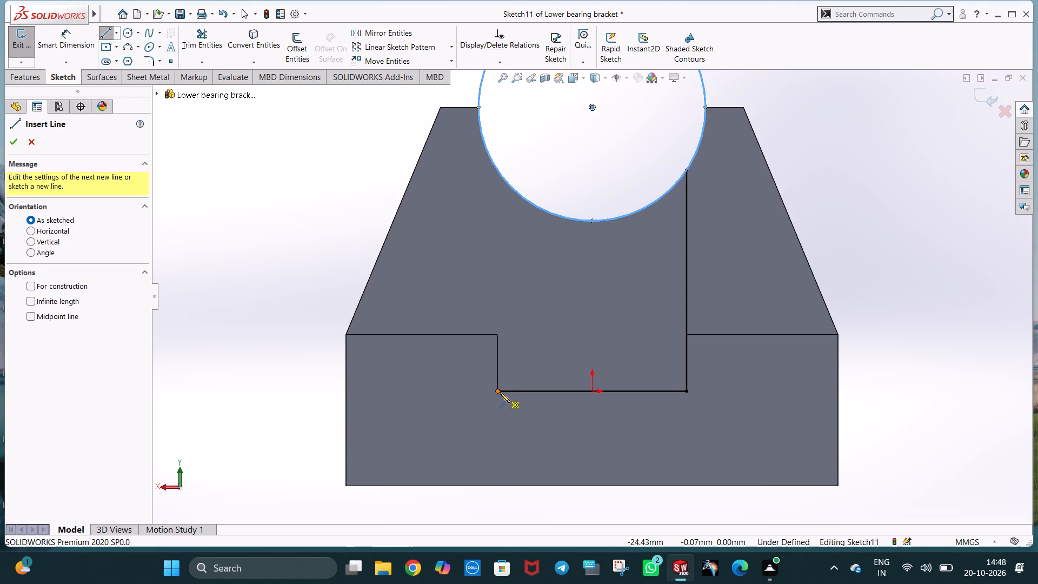
click(497, 390)
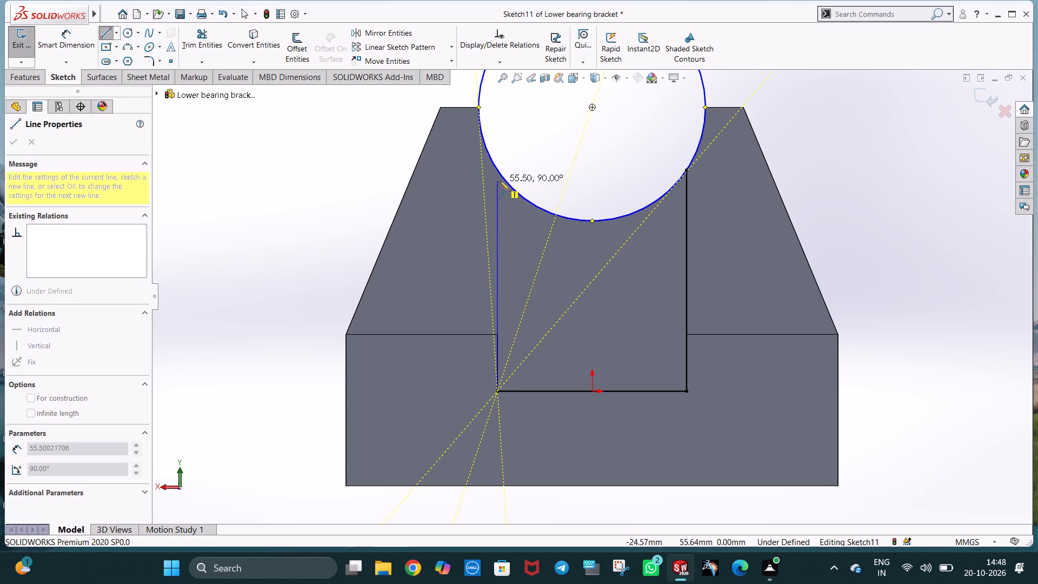
click(496, 169)
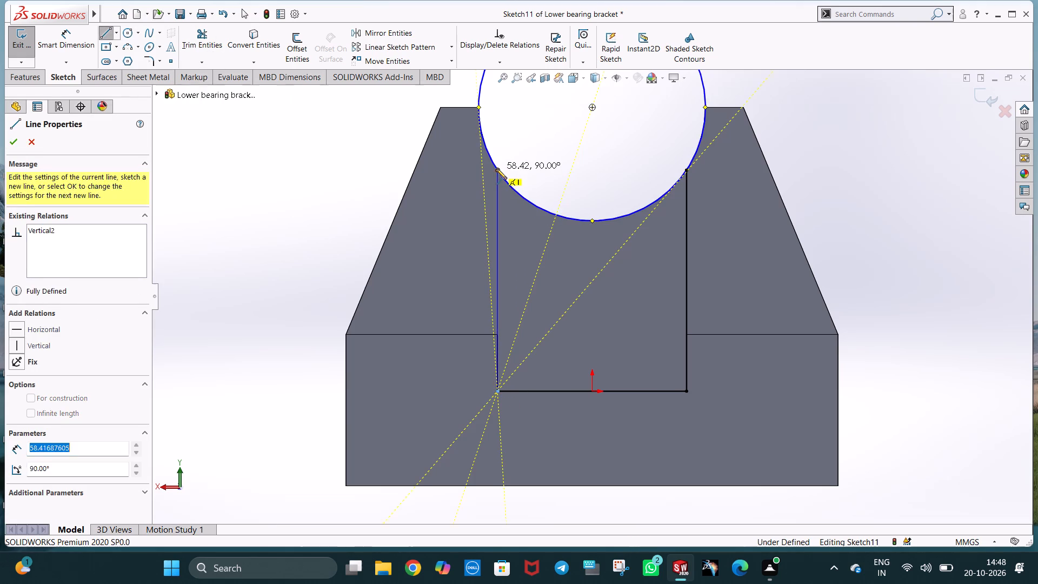
key(Escape)
Trim the circle's upper arc in the -Z face sketch, keeping the lower arc between the vertical lines.
click(201, 49)
drag(530, 130, 455, 163)
key(Escape)
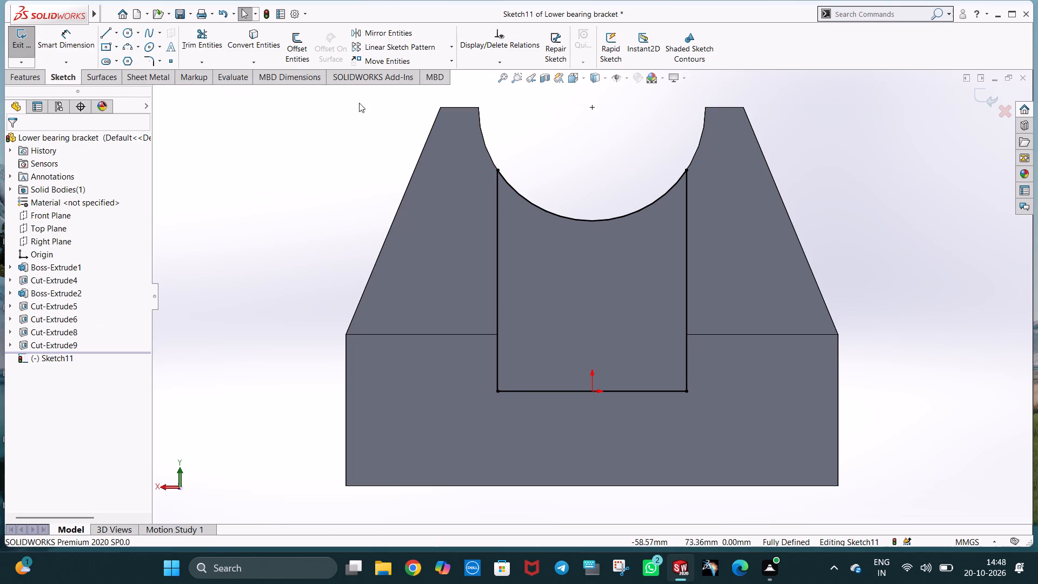
Cut-extrude the closed arc-topped profile blind 10 mm into the upper body's -Z face.
click(17, 74)
click(186, 52)
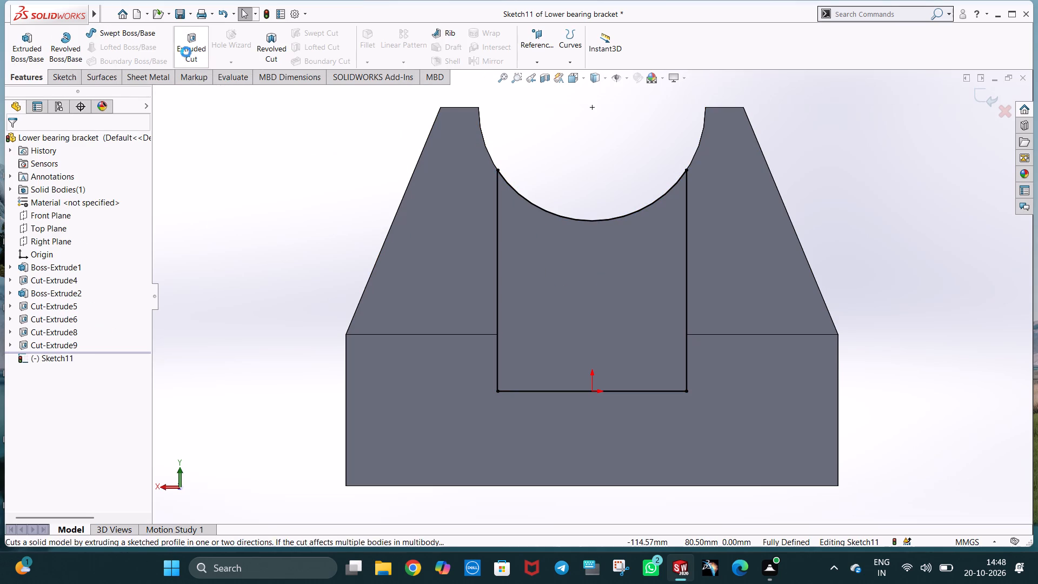
scroll(542, 282, up, 3)
middle_drag(613, 296, 536, 331)
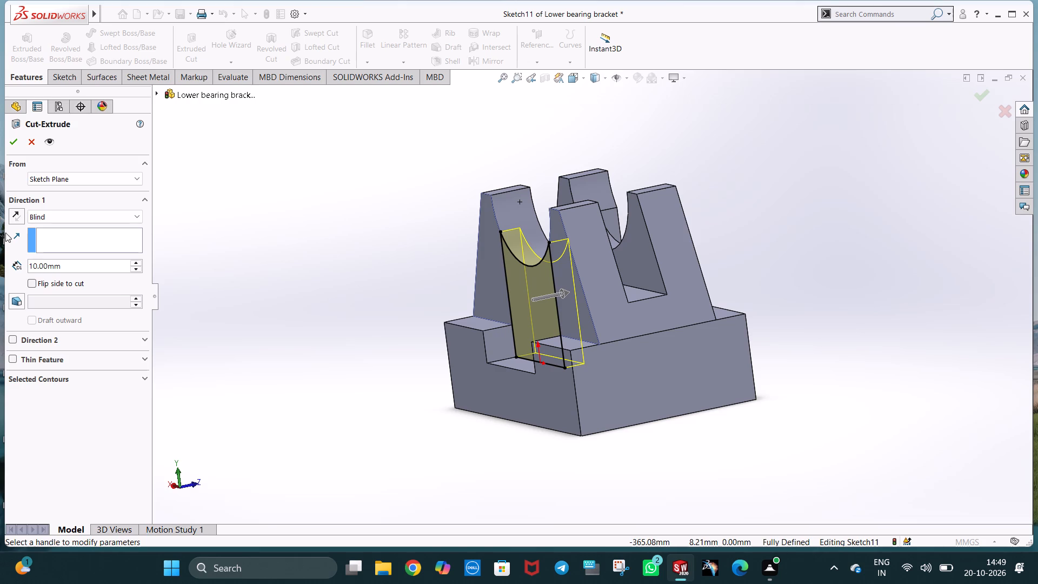
click(17, 142)
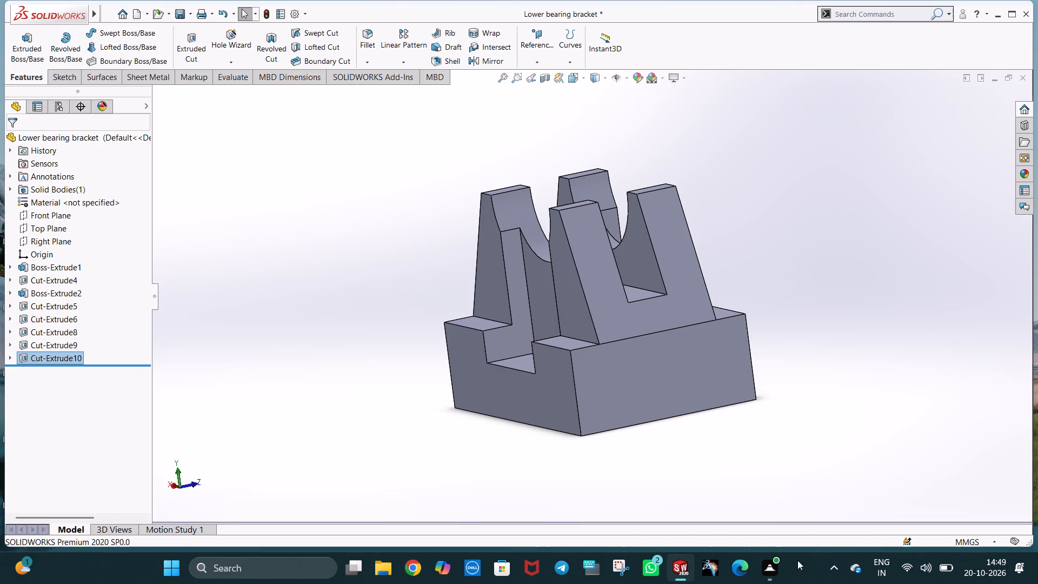
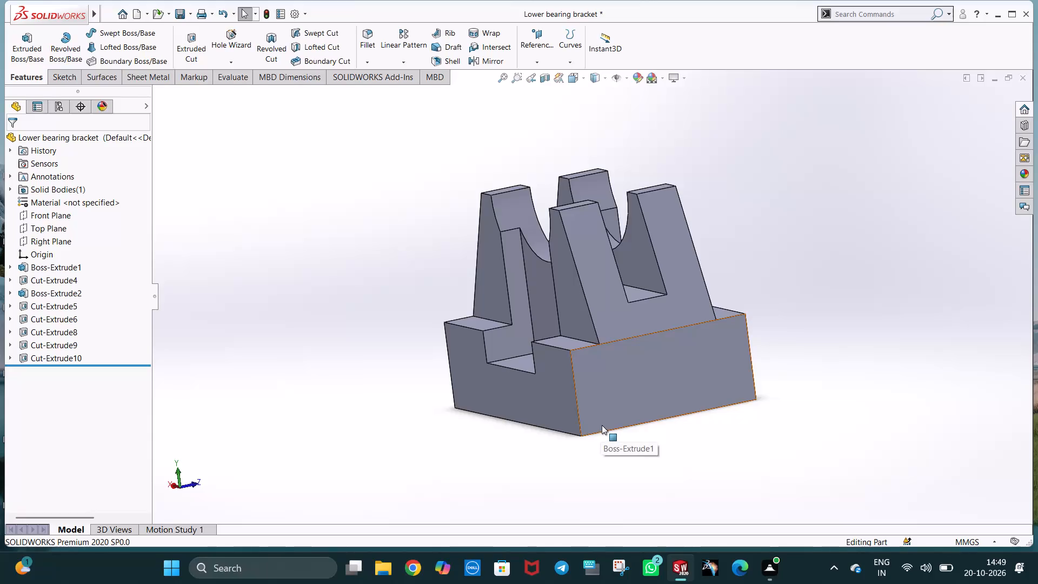
Start a sketch on the -Z recess floor and draw a 20 mm horizontal centerline from its lower +X corner along the bottom edge.
middle_drag(558, 474, 640, 466)
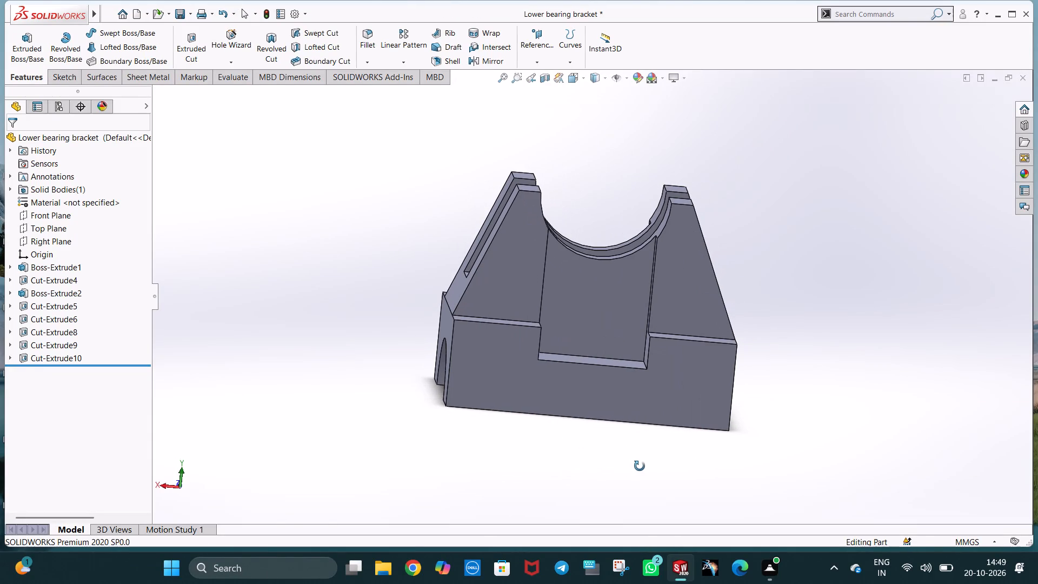
middle_drag(640, 466, 547, 464)
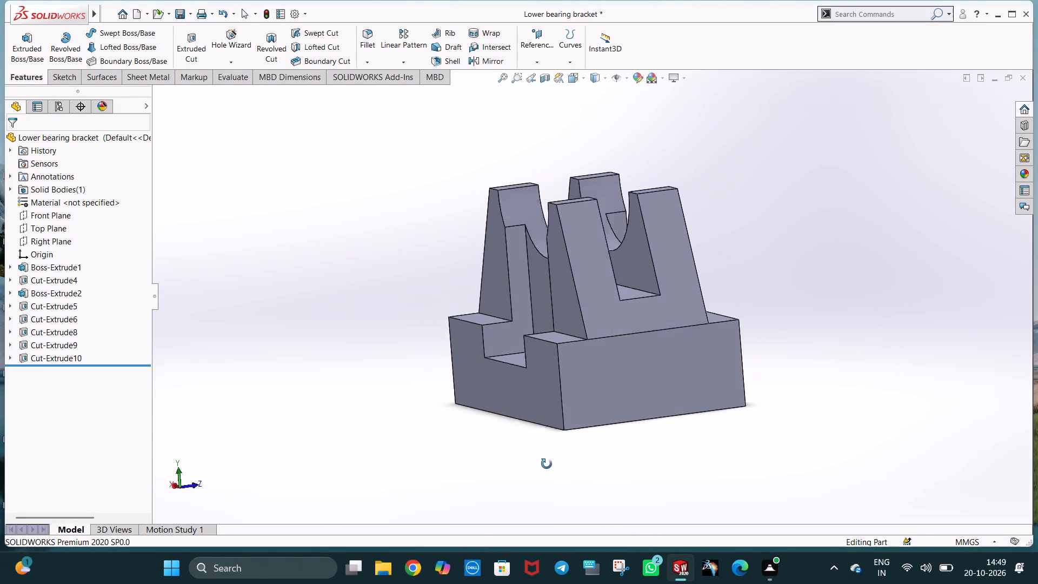
middle_drag(547, 464, 609, 442)
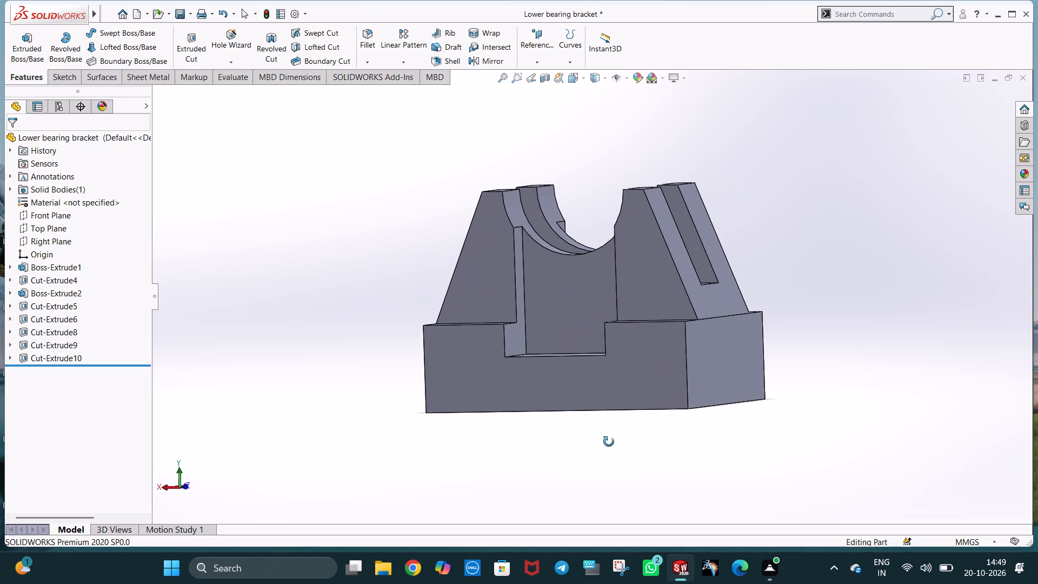
middle_drag(609, 442, 552, 460)
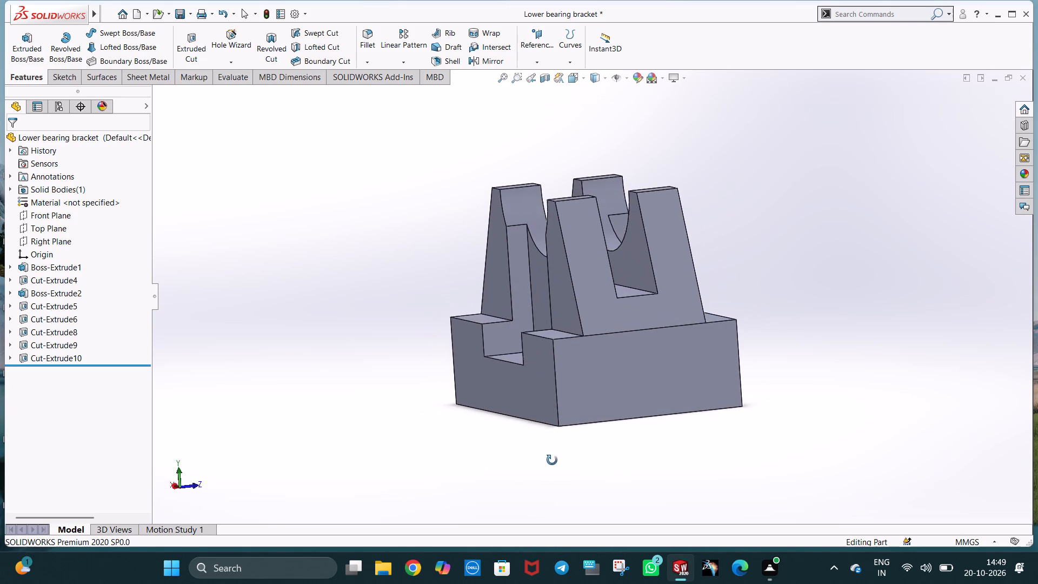
middle_drag(552, 460, 567, 476)
right_click(528, 280)
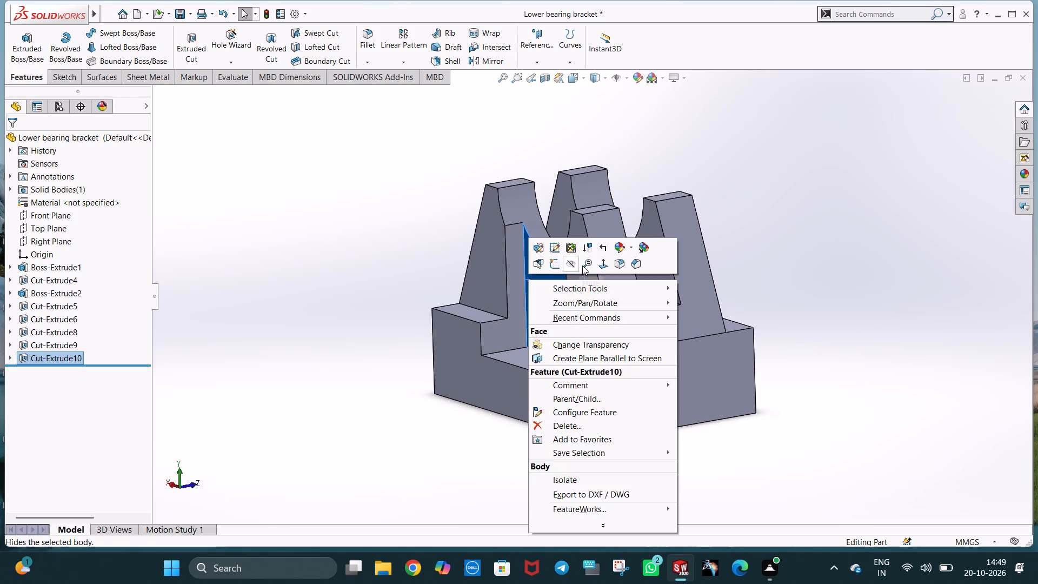
click(555, 268)
key(ctrl+8)
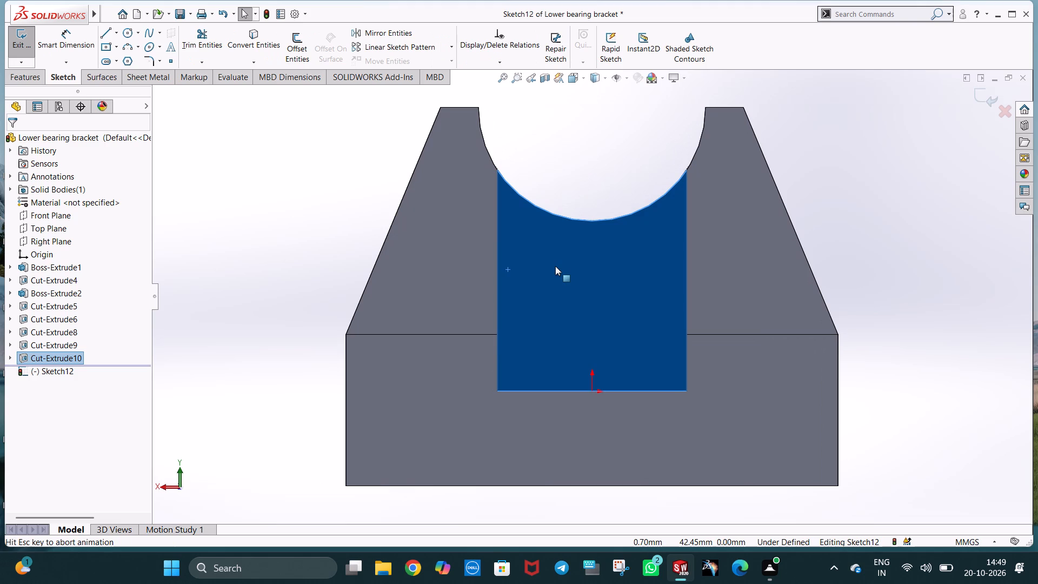
click(116, 35)
click(132, 62)
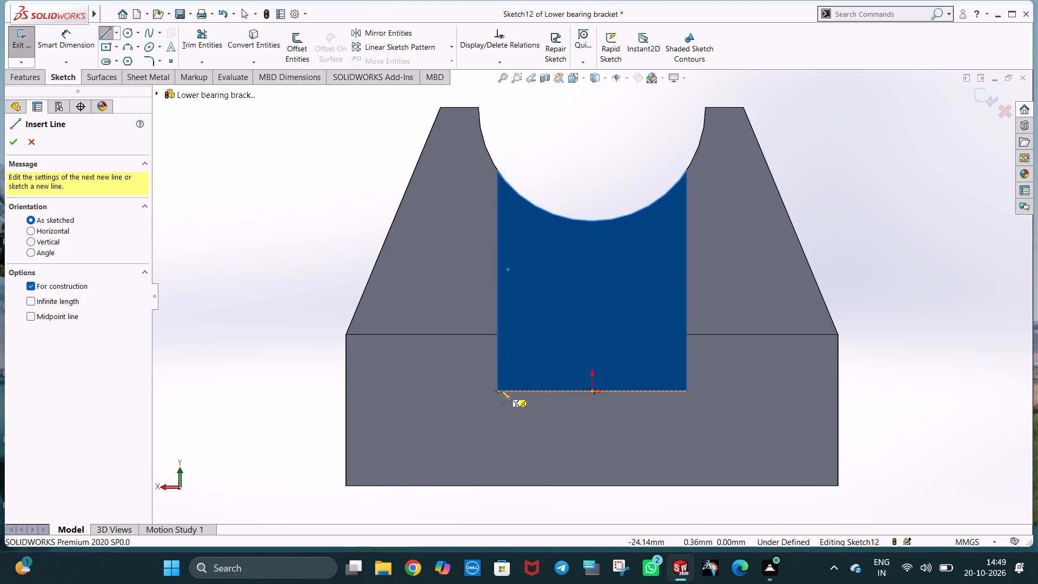
click(498, 390)
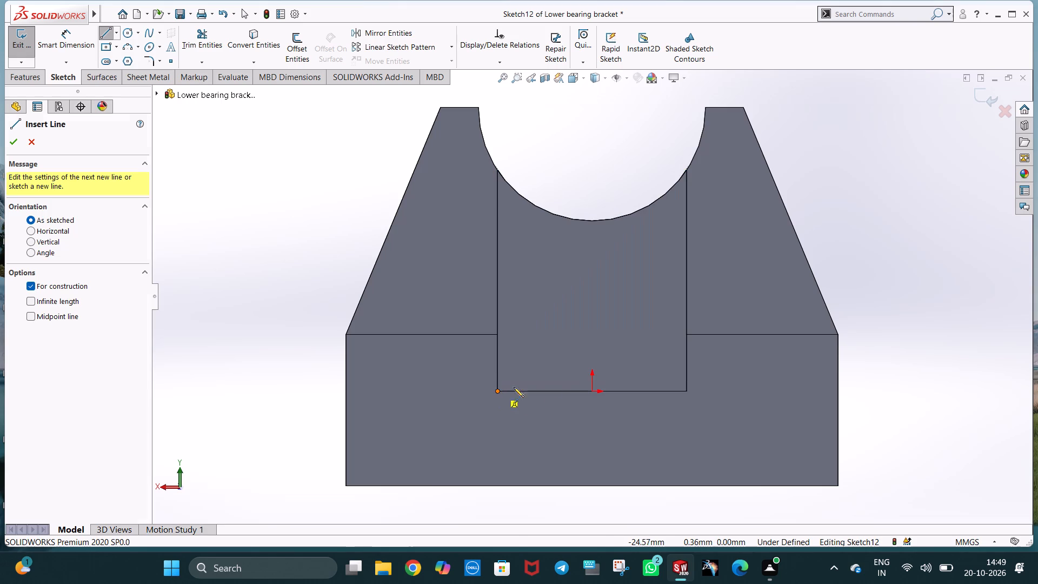
click(568, 391)
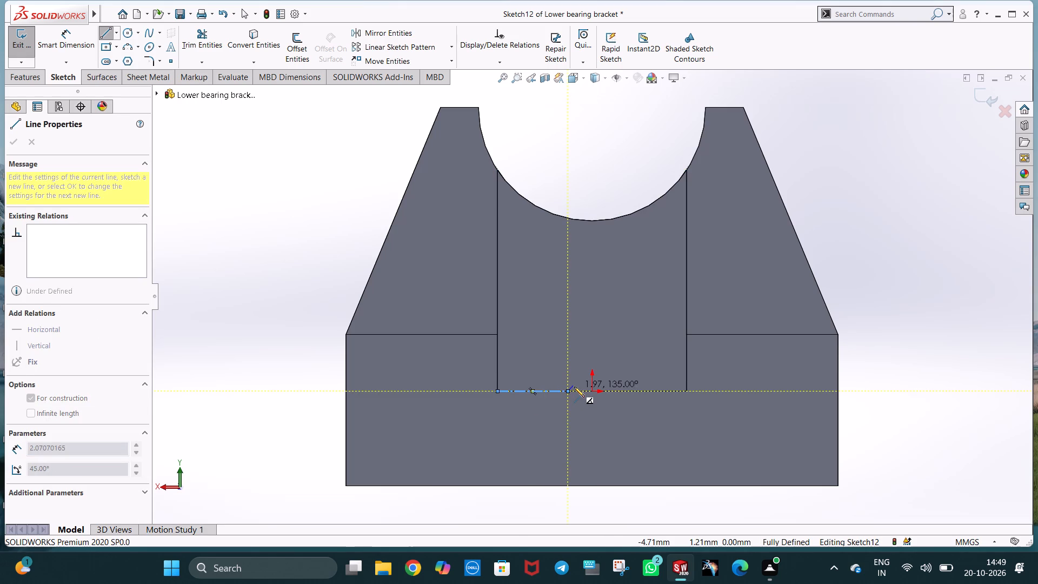
key(Escape)
click(552, 390)
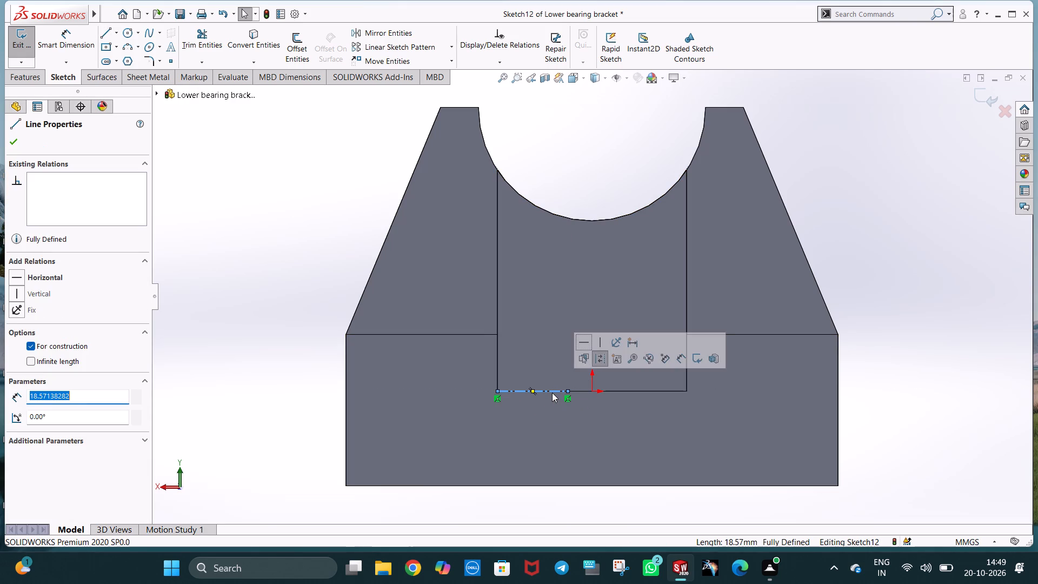
text(20)
key(Return)
key(Escape)
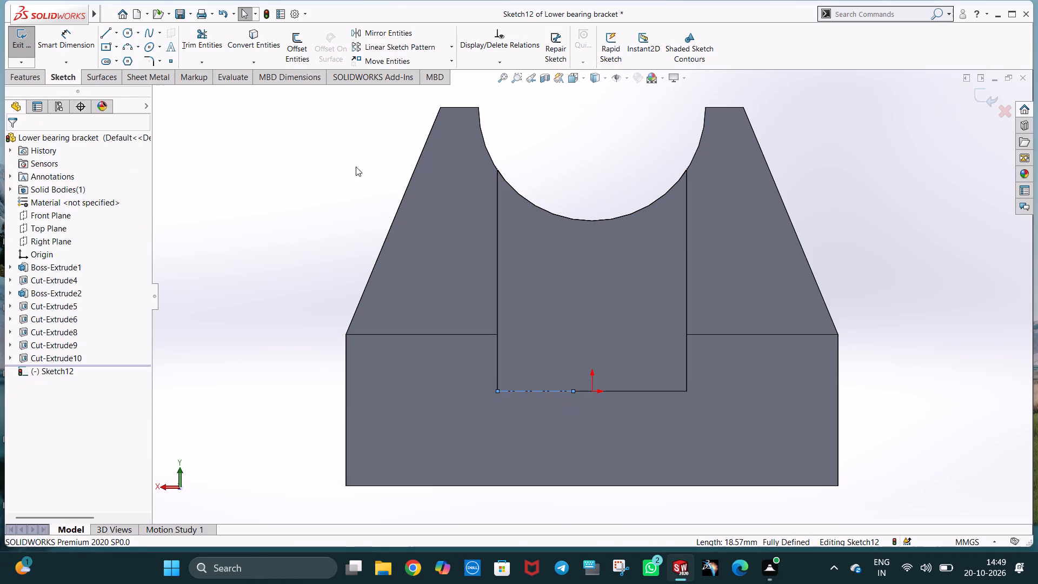
click(320, 150)
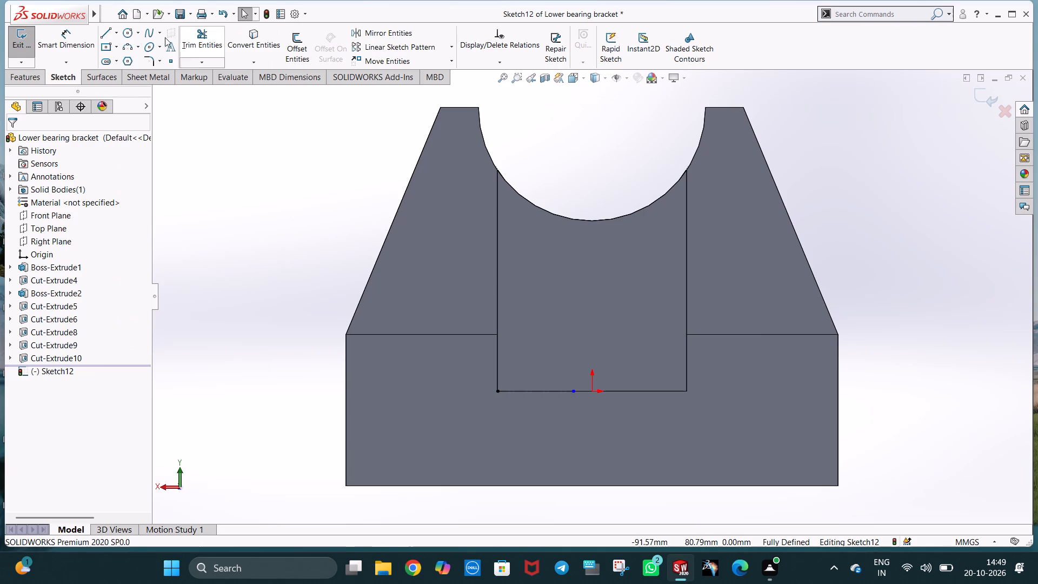
Draw a 20 mm vertical centerline upward from the free end of the horizontal centerline.
click(118, 36)
click(132, 58)
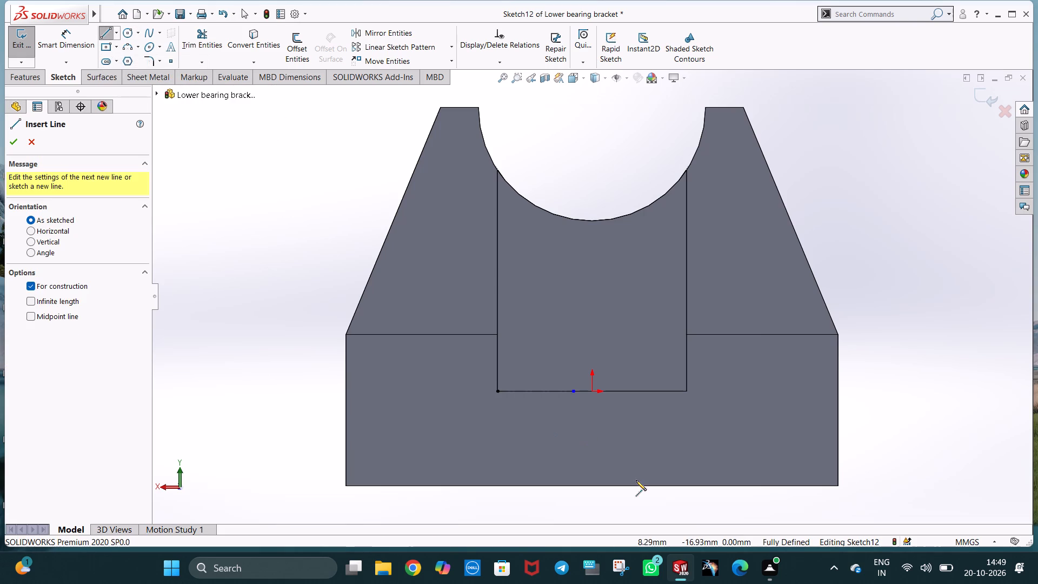
click(573, 391)
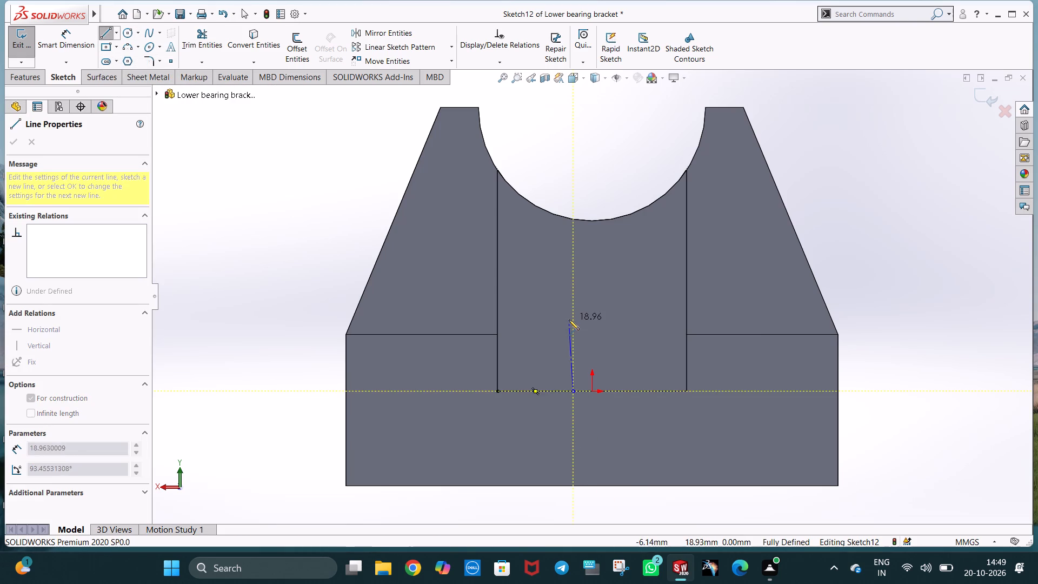
click(573, 322)
text(20)
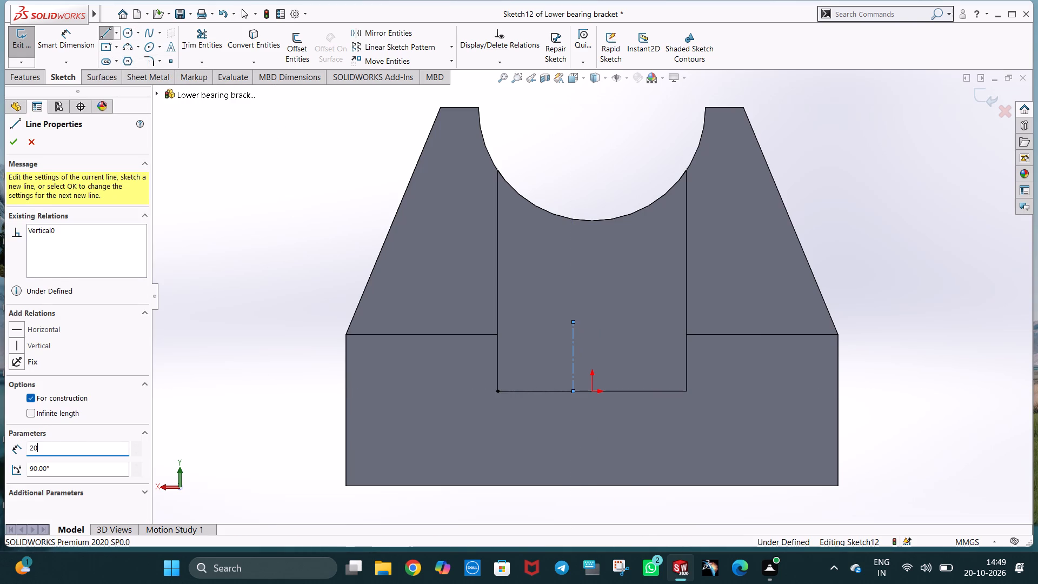
key(Return)
key(Escape)
key(Escape)
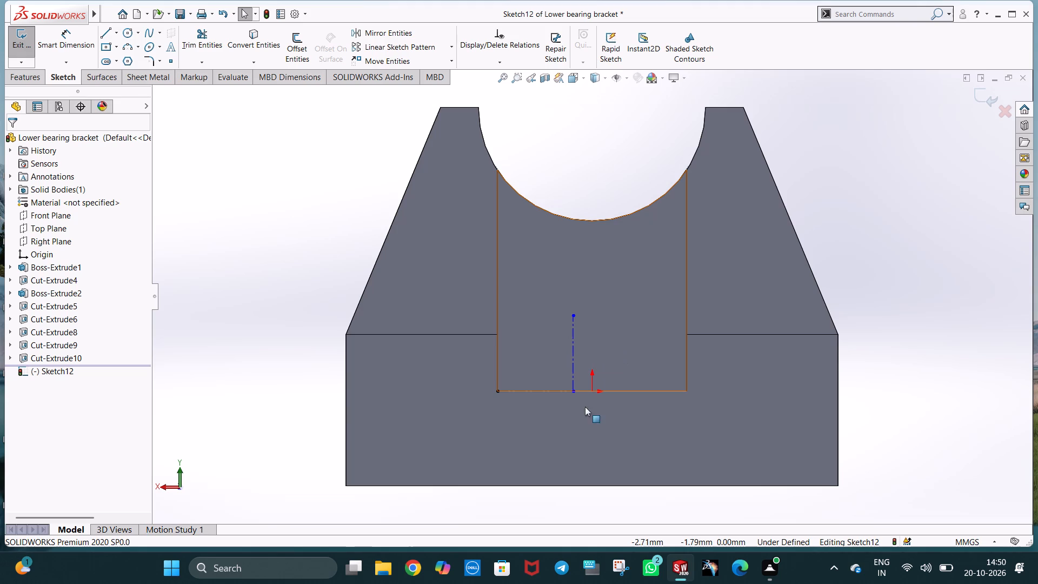
Draw a circle of radius 15 mm centred on the upper end of the vertical centerline.
click(123, 32)
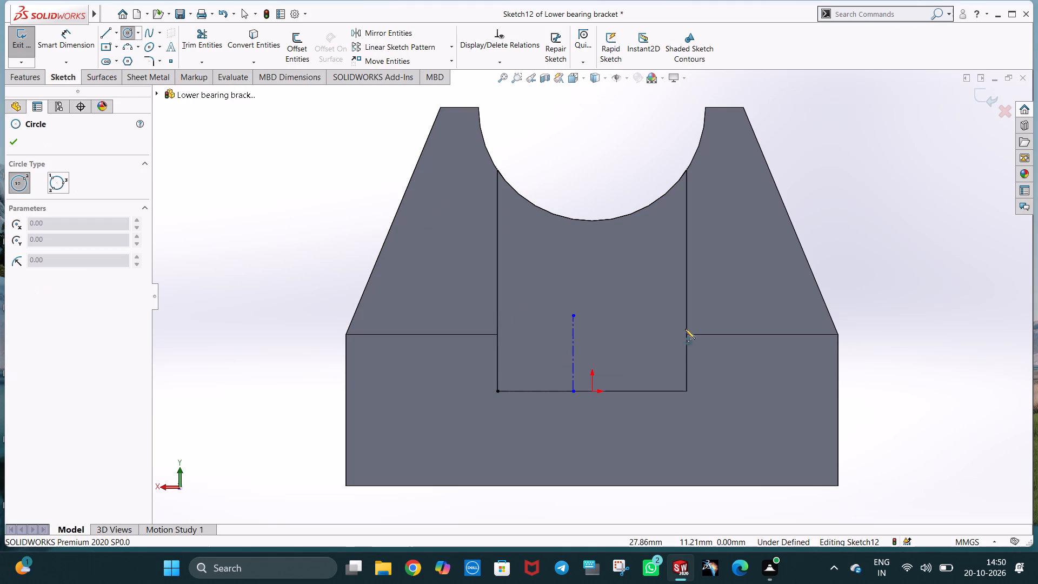
click(574, 316)
click(629, 353)
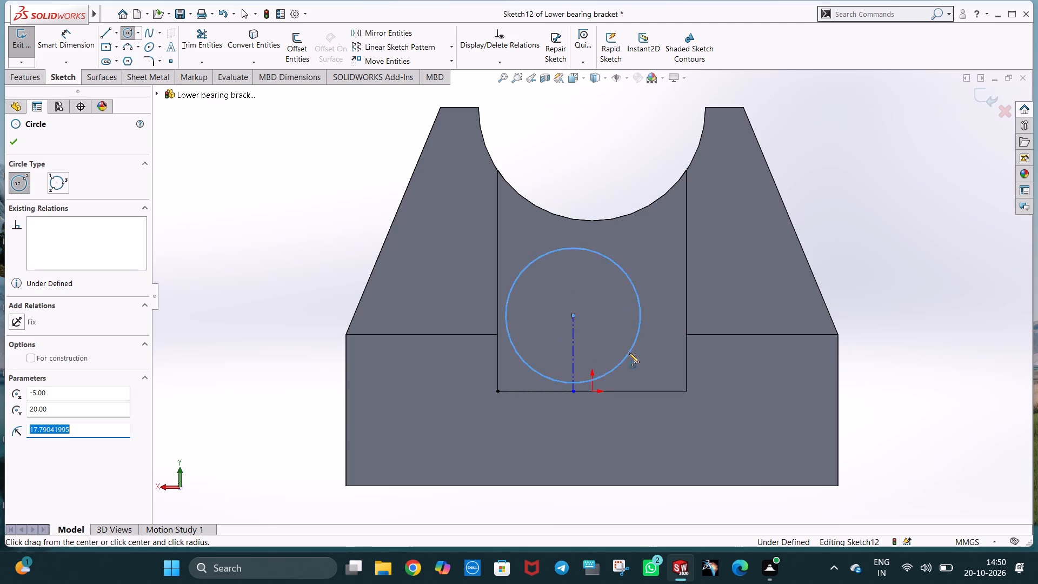
text(15)
key(Return)
key(Escape)
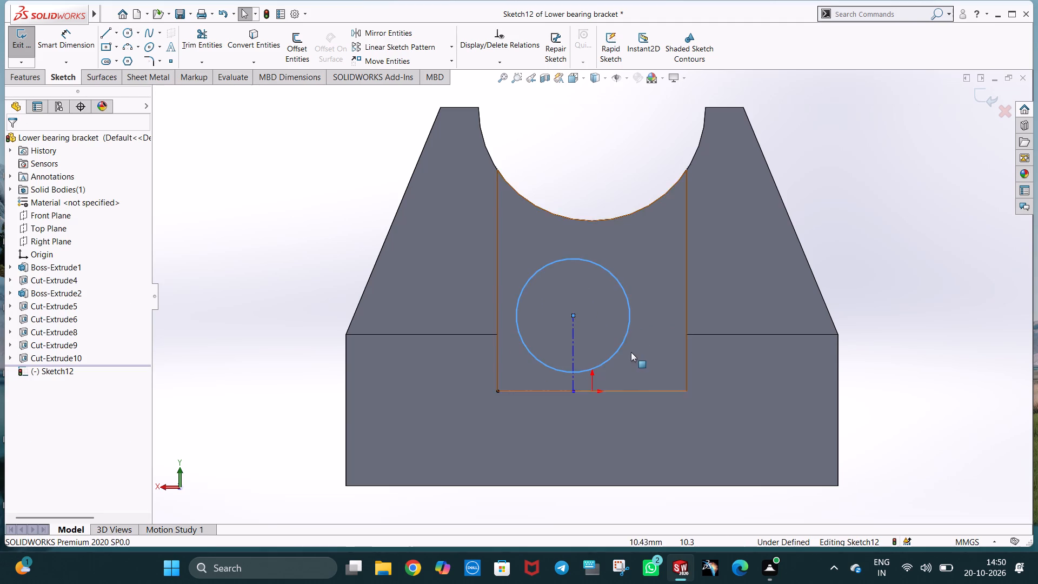
key(Escape)
Dimension the circle's diameter as 30 mm and both centerlines as 20 mm, placing the horizontal dimension below the recess's bottom edge.
click(51, 36)
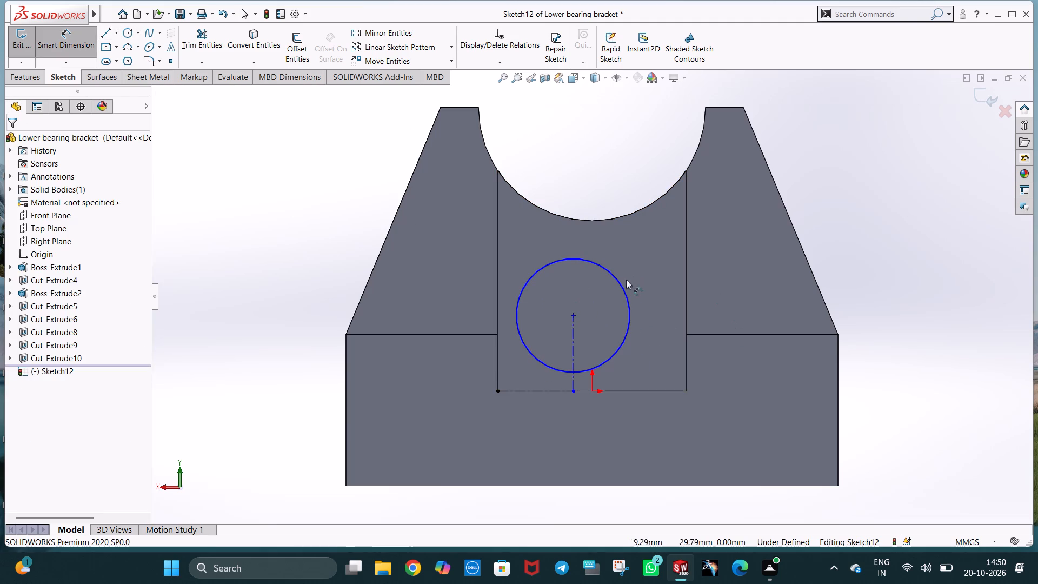
click(622, 283)
click(590, 306)
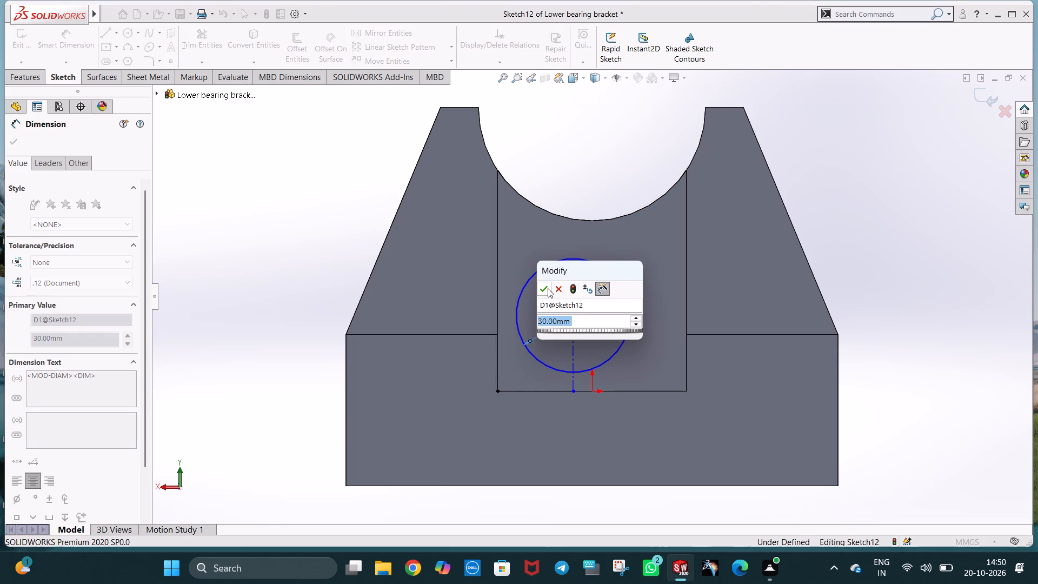
click(548, 288)
click(571, 337)
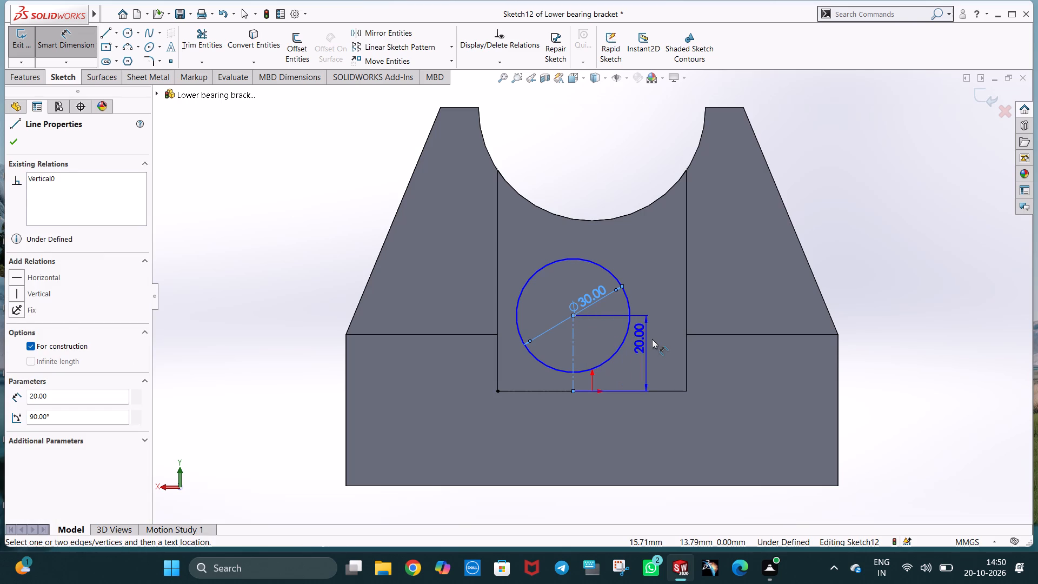
click(652, 339)
click(608, 324)
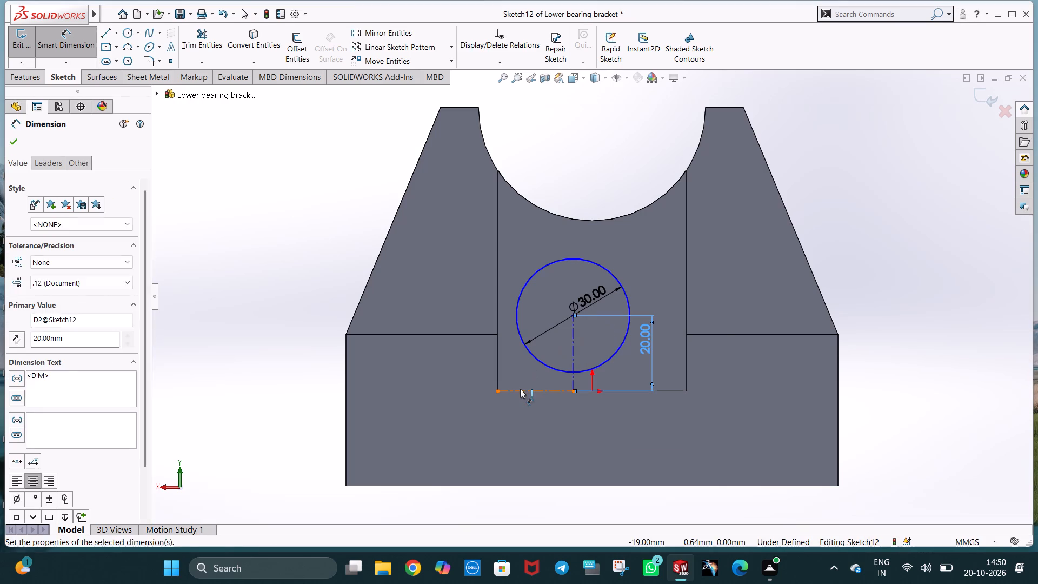
click(520, 389)
click(520, 374)
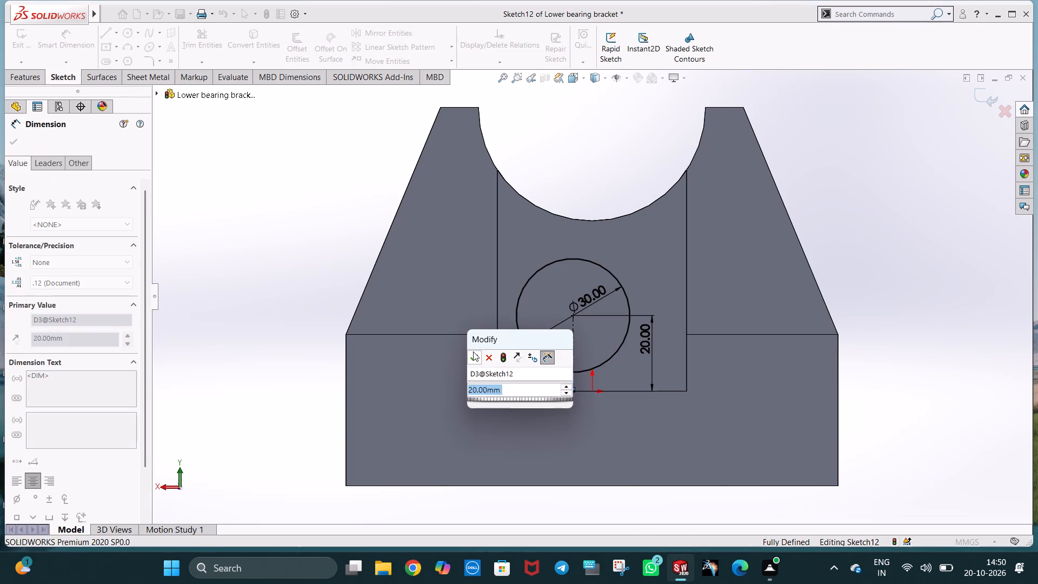
click(473, 351)
click(818, 214)
key(Escape)
drag(518, 366, 540, 400)
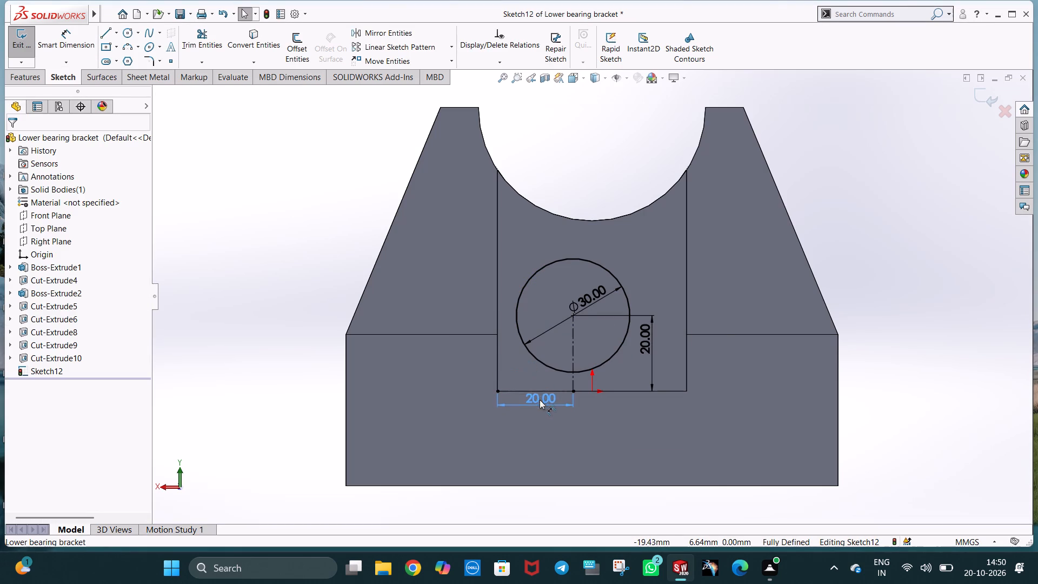
drag(540, 400, 534, 407)
key(Escape)
click(826, 216)
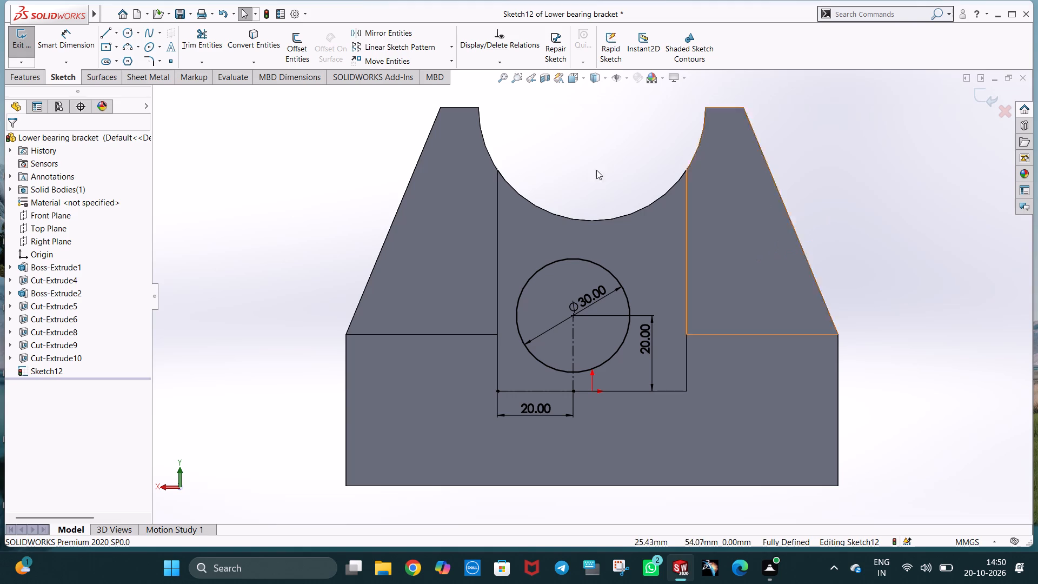
Cut-extrude the 30 mm circle blind 5 mm into the -Z recess floor.
click(28, 78)
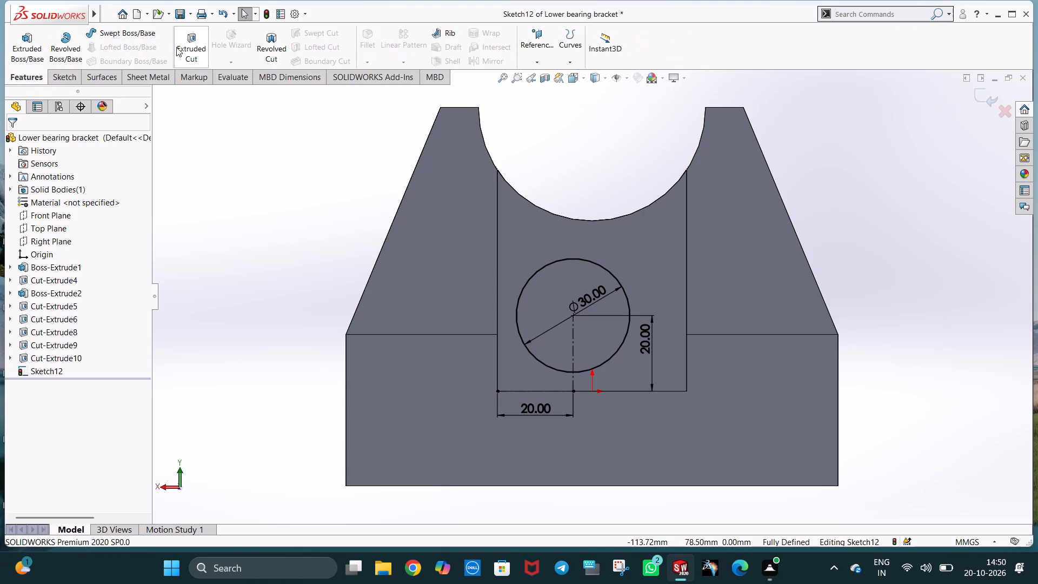
click(176, 47)
scroll(650, 361, up, 1)
middle_drag(656, 361, 601, 396)
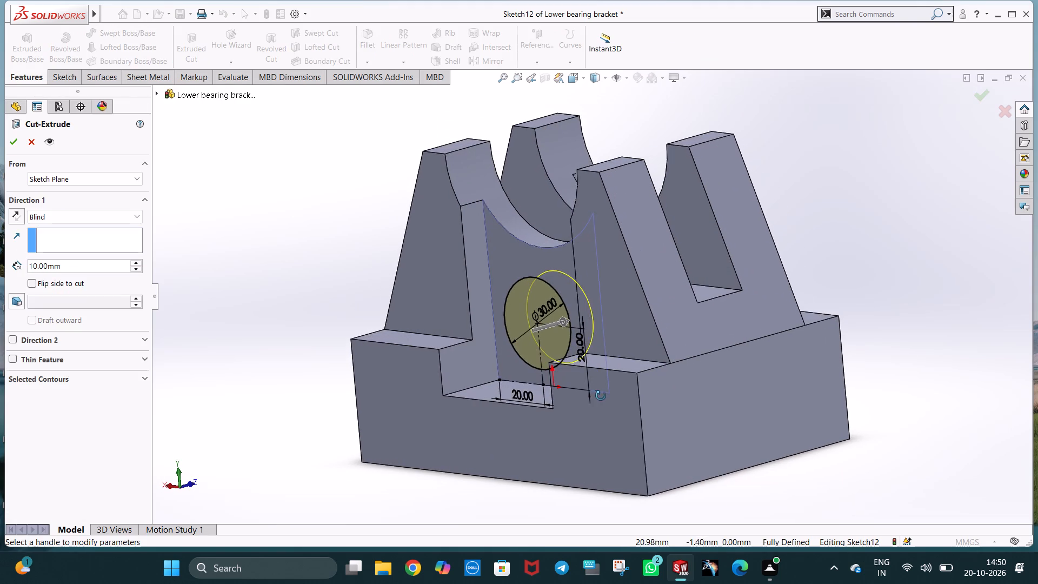
middle_drag(601, 396, 598, 396)
click(66, 266)
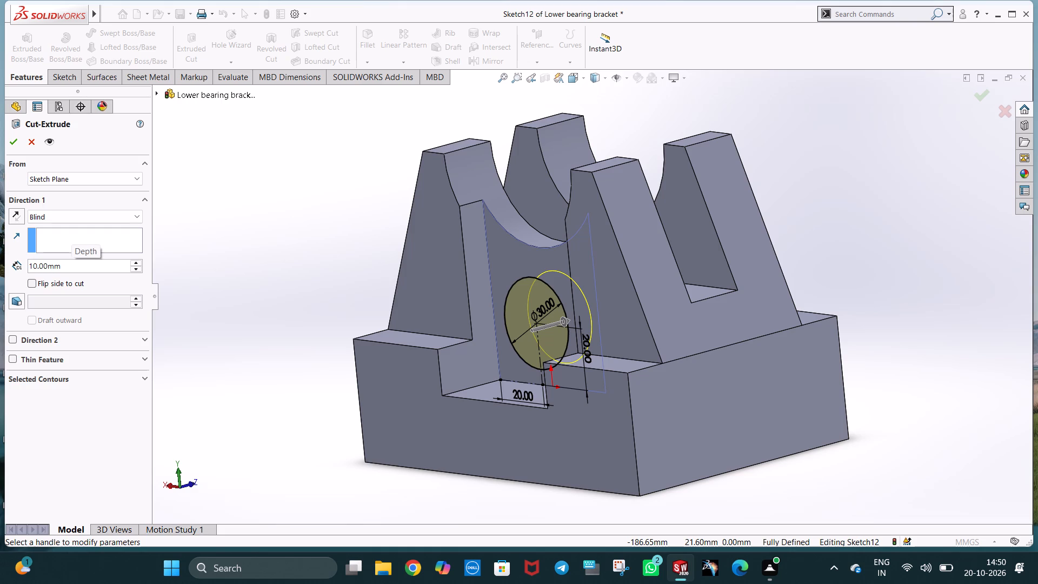
key(BackSpace)
key(BackSpace)
key(BackSpace)
key(BackSpace)
key(BackSpace)
key(BackSpace)
key(BackSpace)
key(BackSpace)
key(BackSpace)
key(BackSpace)
key(BackSpace)
key(5)
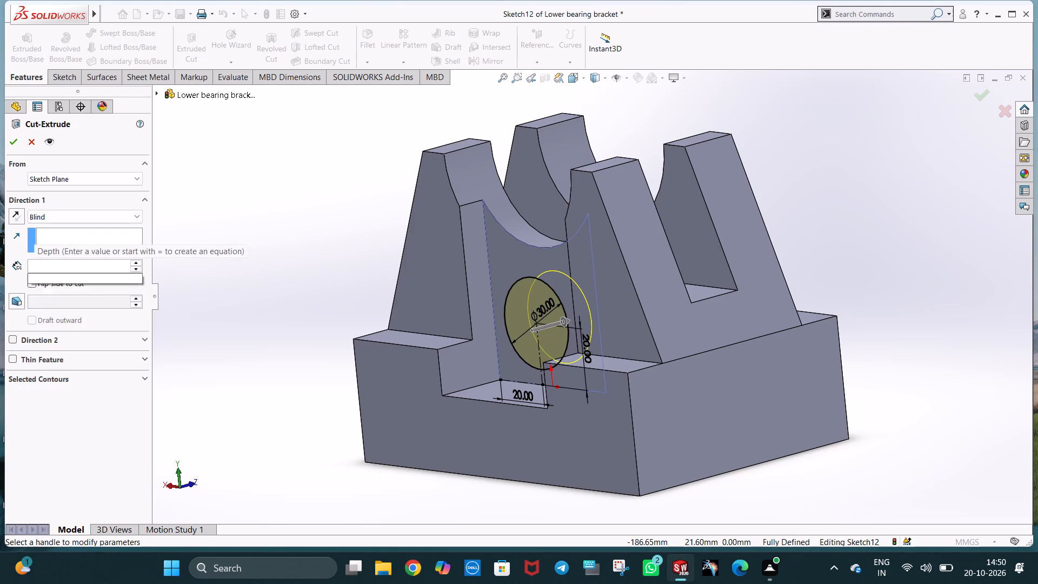
key(Return)
click(17, 144)
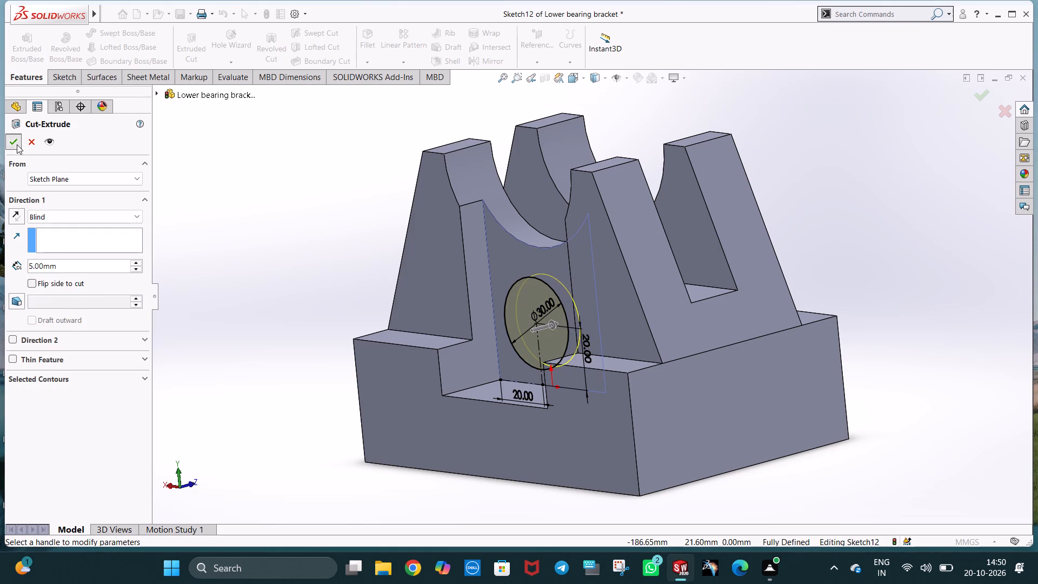
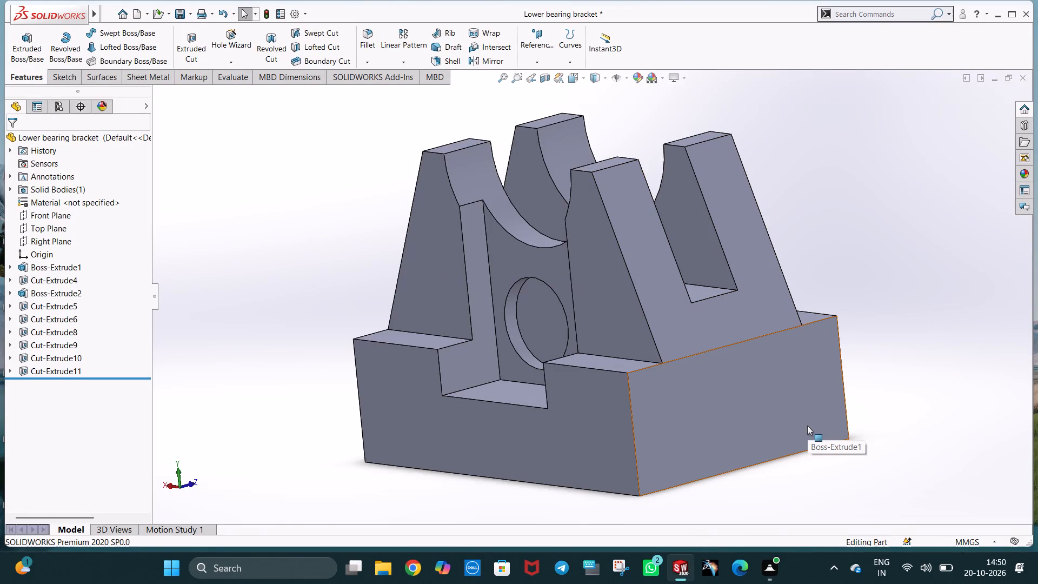
Start a sketch on the +Z recess floor and draw a 20 mm horizontal centerline from its lower -X corner along the bottom edge.
middle_drag(738, 411, 491, 462)
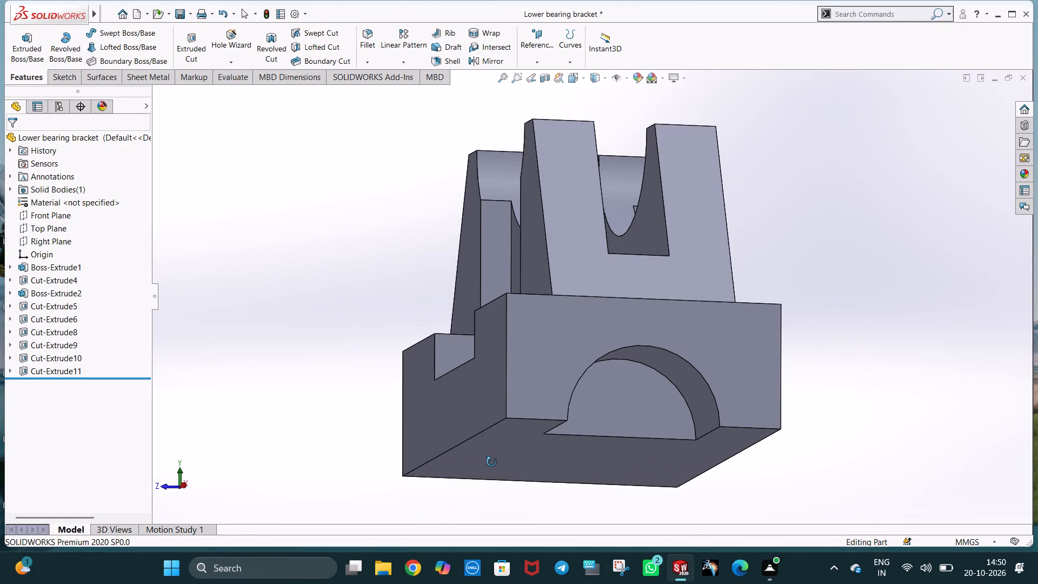
middle_drag(491, 462, 548, 477)
middle_drag(753, 284, 761, 355)
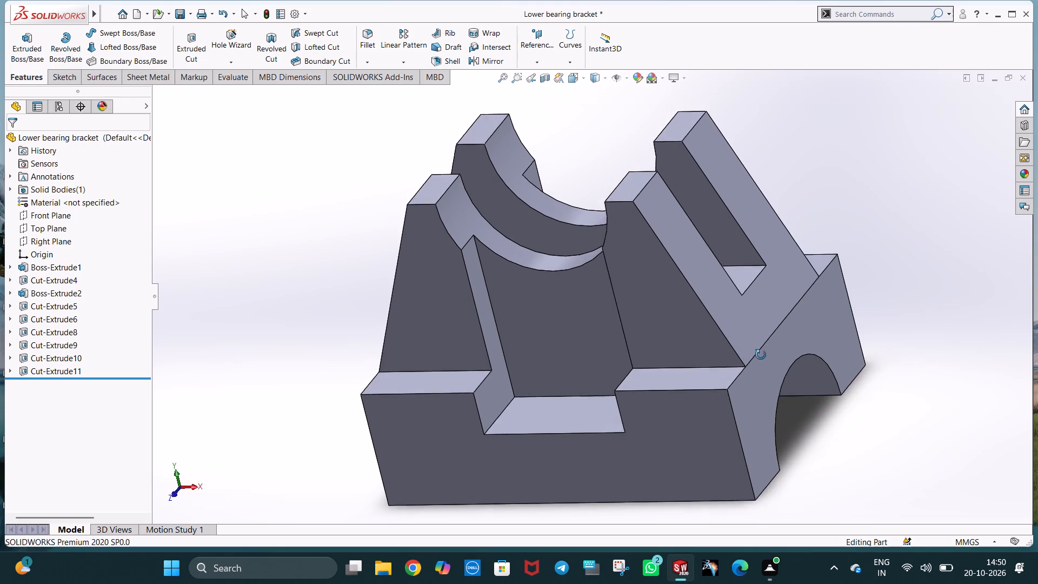
middle_drag(761, 355, 761, 356)
right_click(556, 361)
click(578, 318)
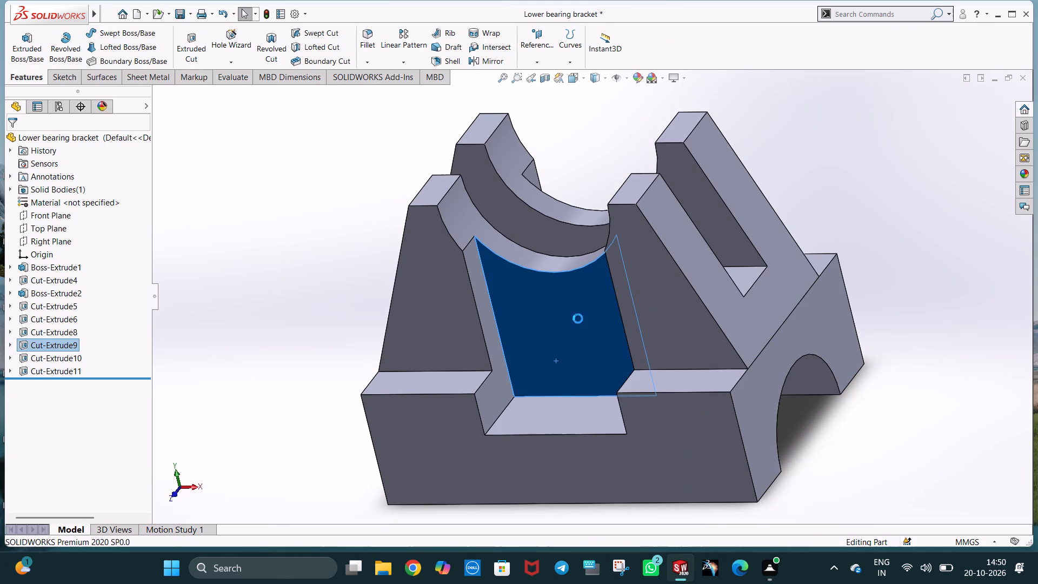
key(ctrl+8)
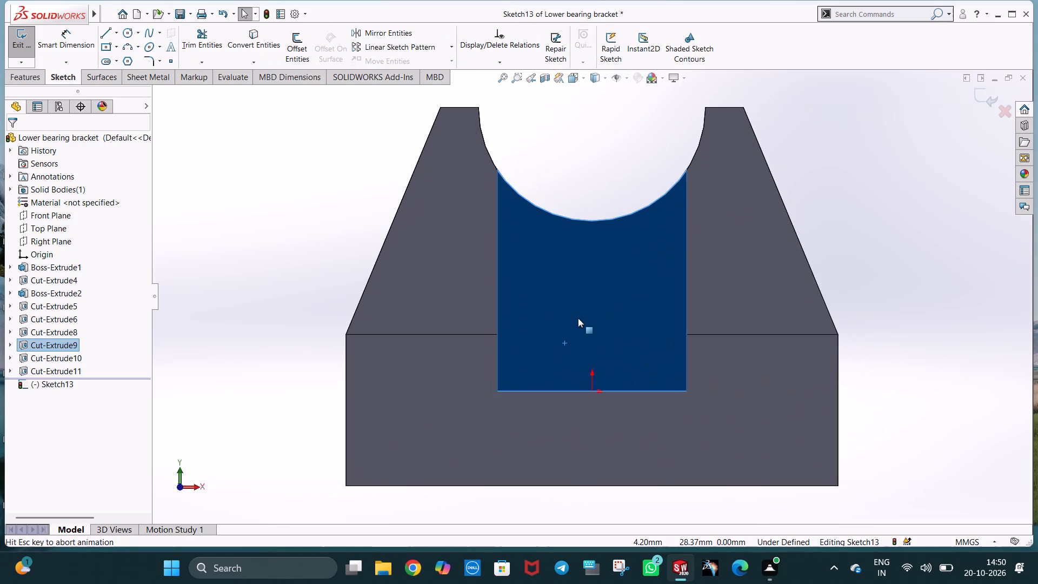
click(116, 35)
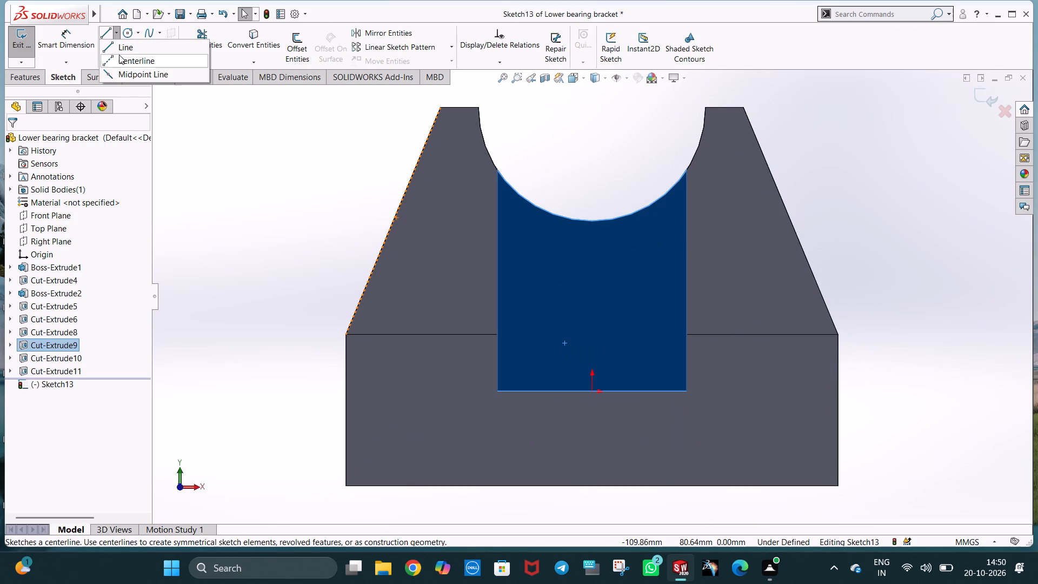
click(119, 57)
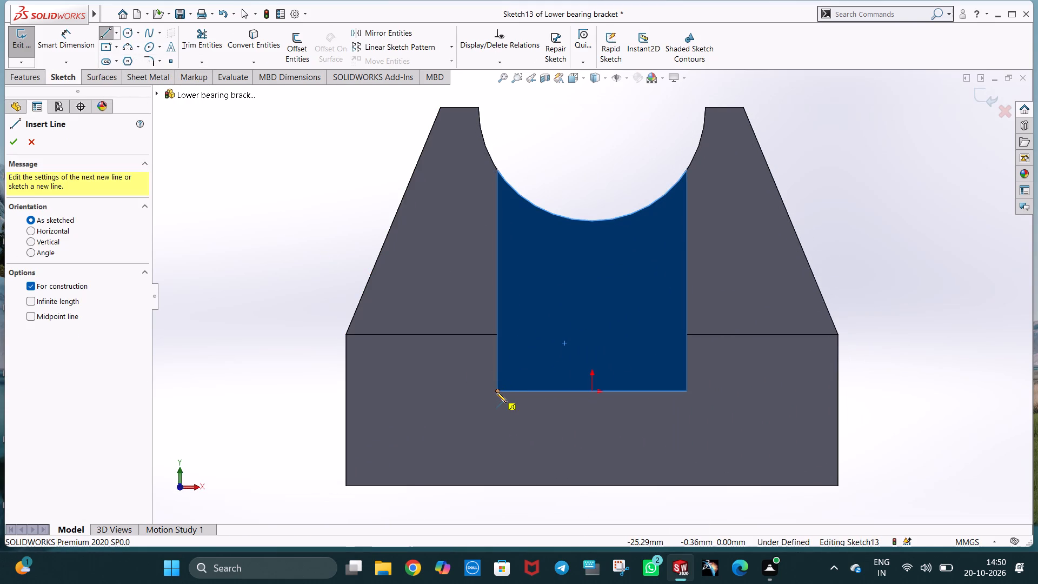
click(496, 392)
click(561, 391)
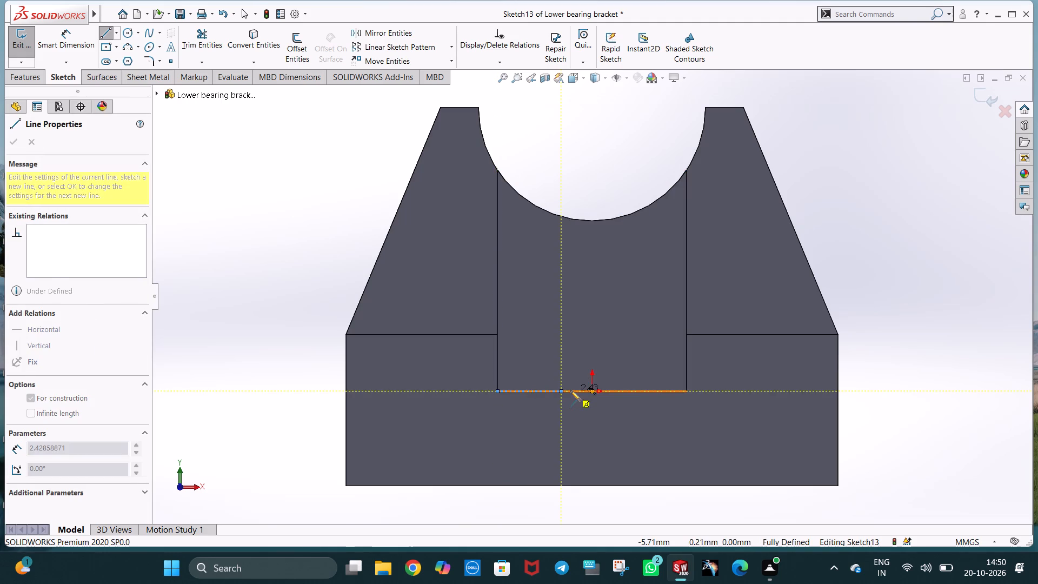
key(Escape)
click(541, 389)
text(20)
key(Return)
key(Escape)
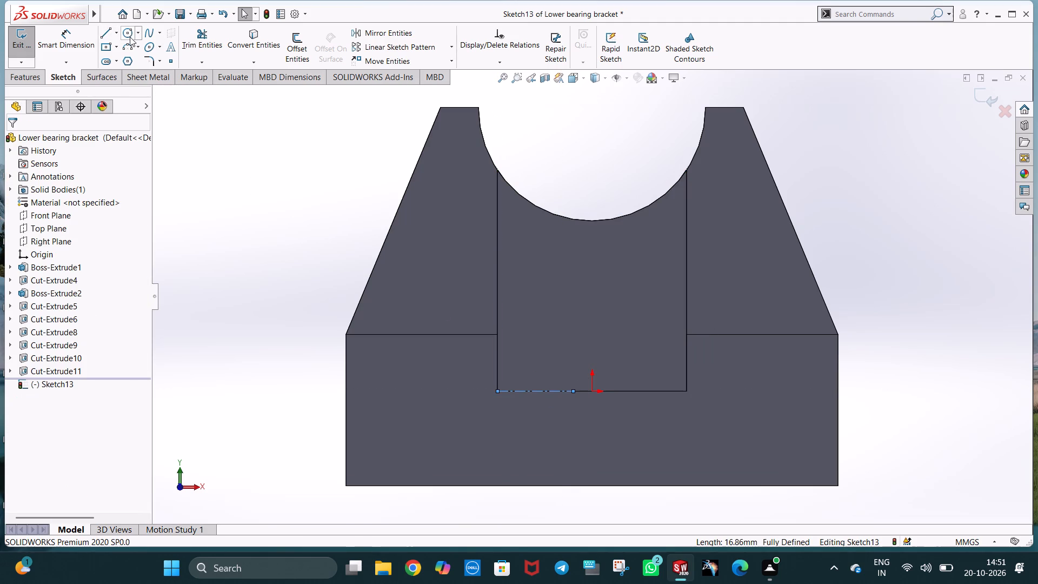
Draw a 20 mm vertical centerline upward from the free end of the horizontal centerline.
click(118, 32)
click(128, 60)
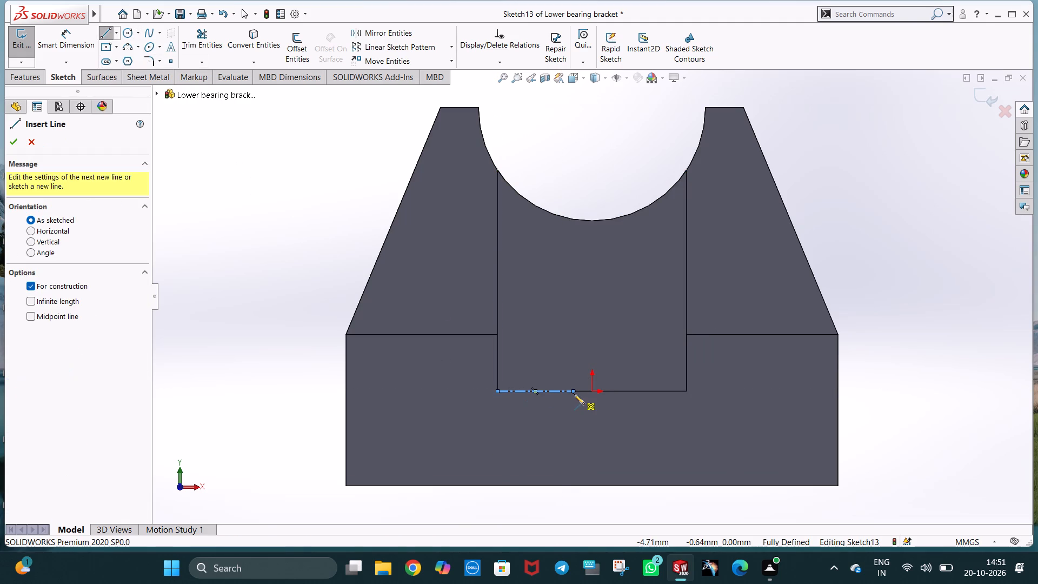
click(574, 392)
click(573, 325)
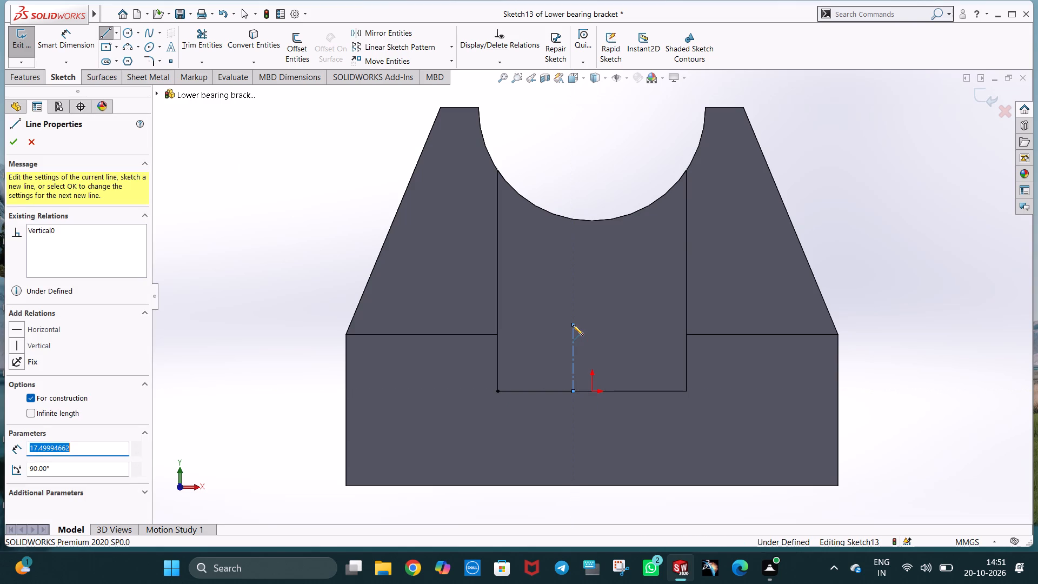
text(20)
key(Return)
key(Escape)
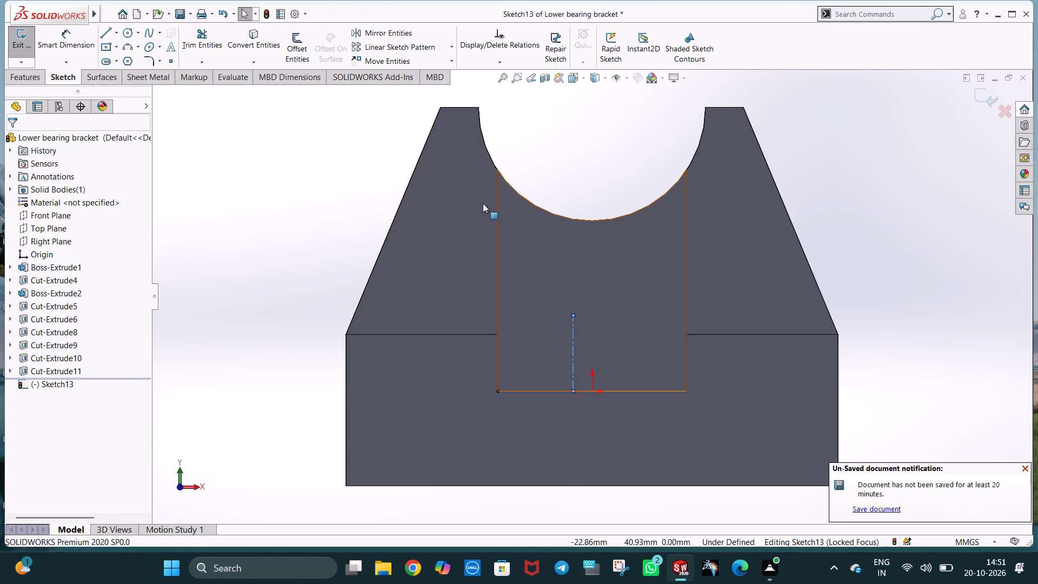
Draw a circle of radius 15 mm centred on the upper end of the vertical centerline.
click(124, 32)
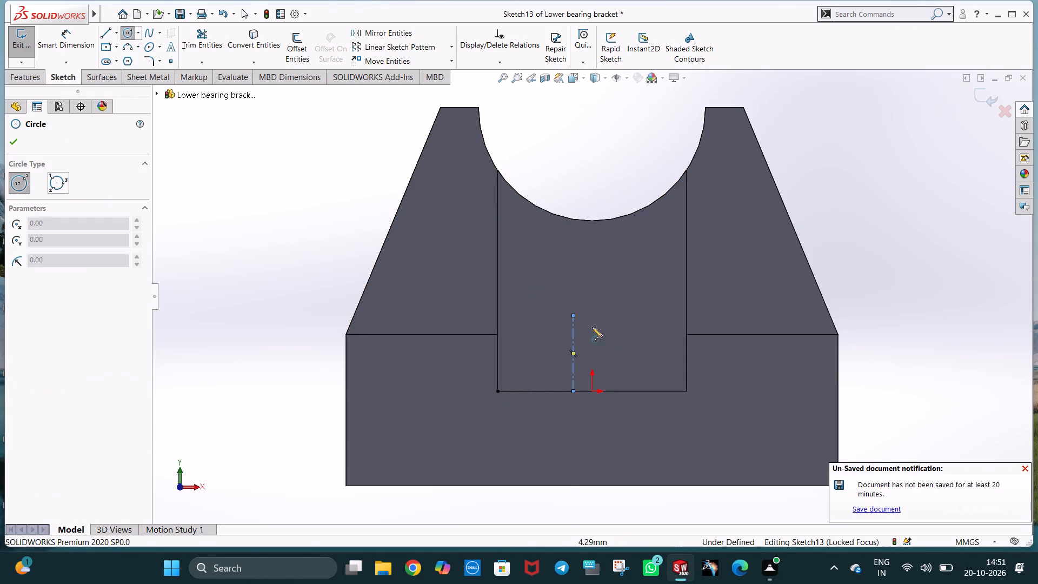
click(573, 316)
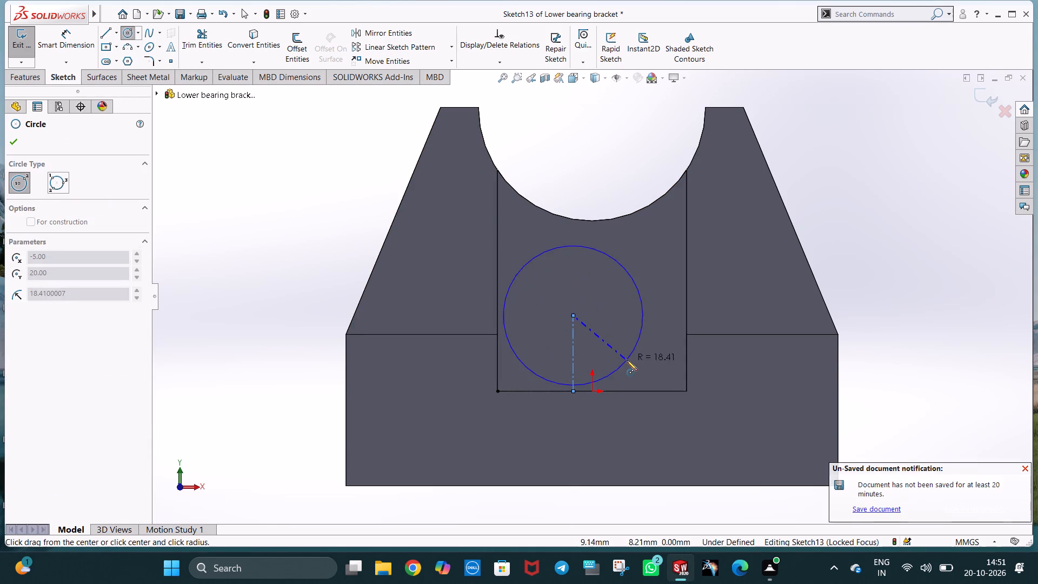
click(627, 360)
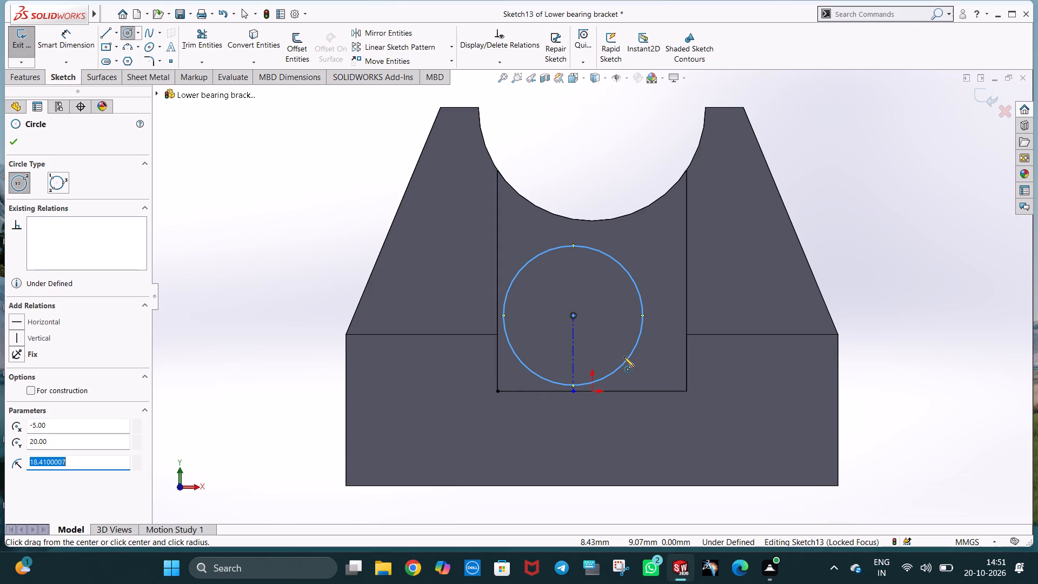
text(15)
key(Return)
key(Escape)
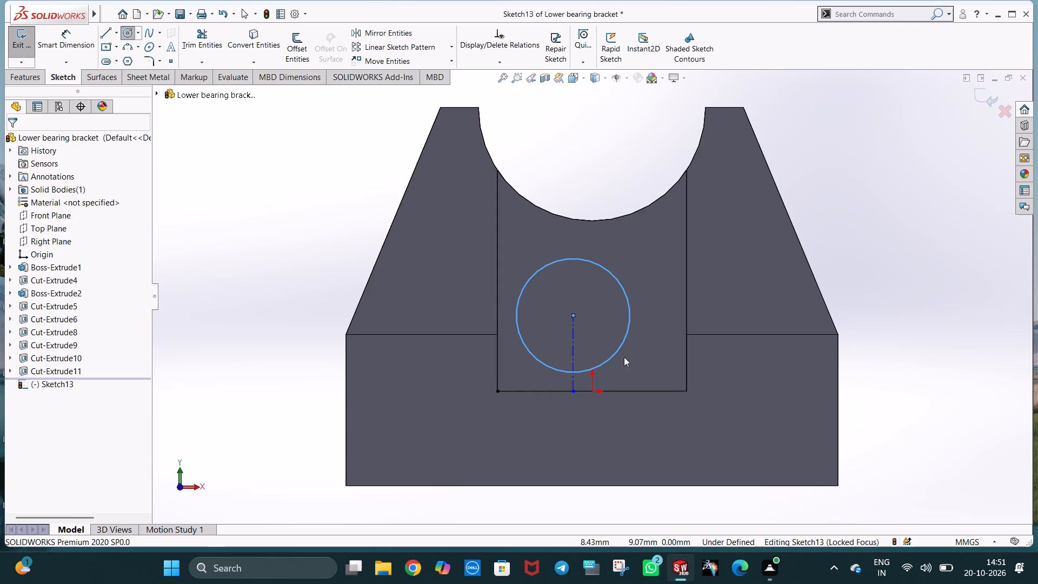
click(577, 105)
Dimension the circle's diameter as 30 mm and both centerlines as 20 mm, placing the horizontal dimension below the recess's bottom edge.
click(79, 44)
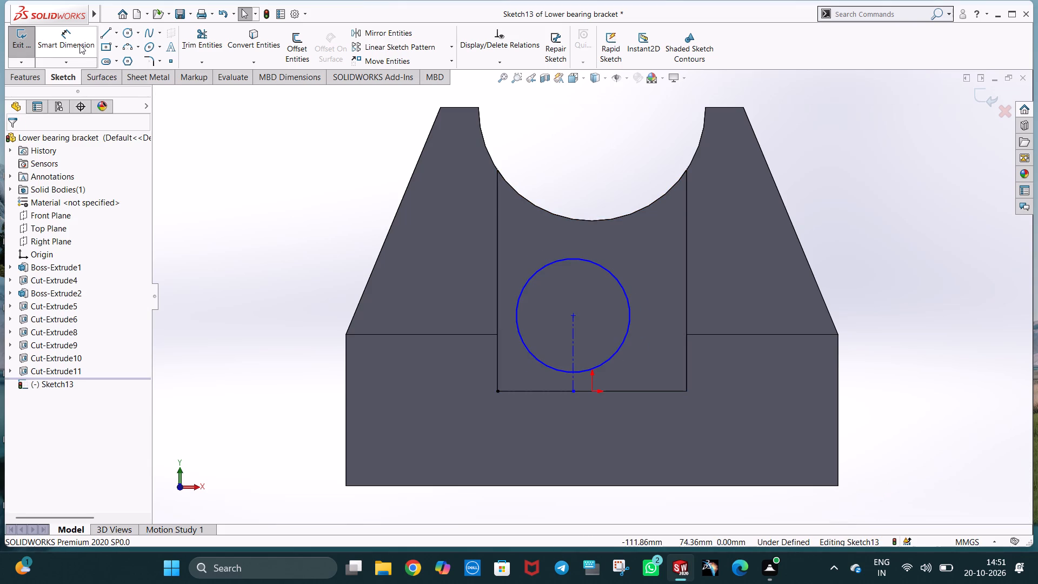
click(626, 296)
click(643, 284)
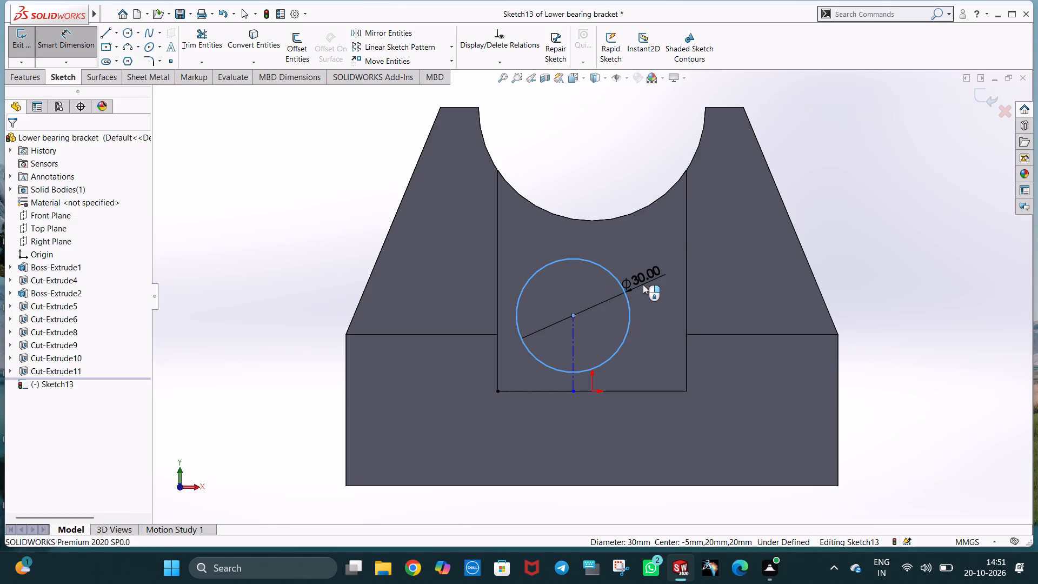
click(595, 263)
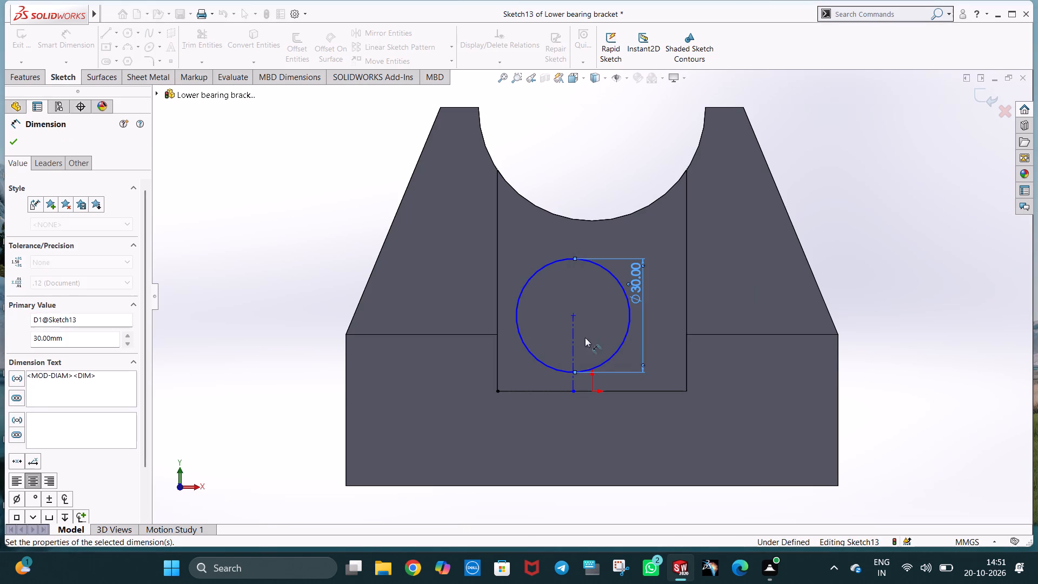
click(573, 344)
click(597, 331)
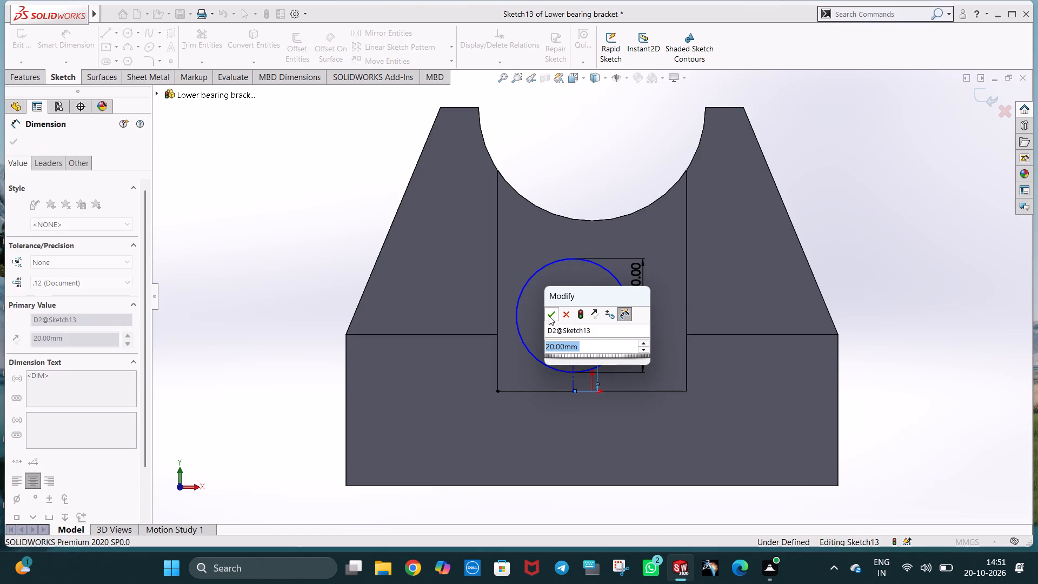
click(549, 316)
click(549, 393)
click(545, 415)
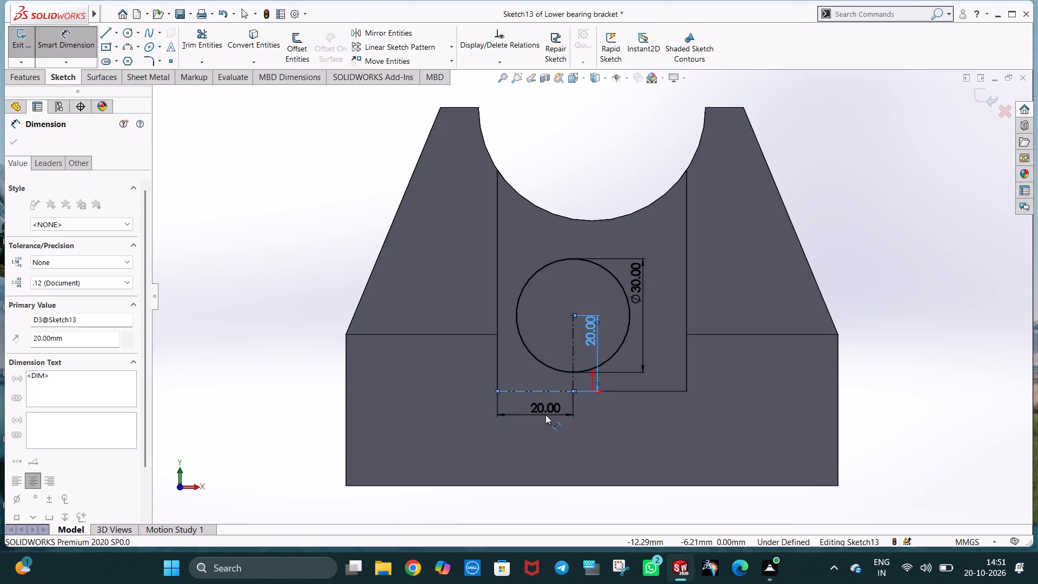
click(498, 396)
key(Escape)
click(849, 240)
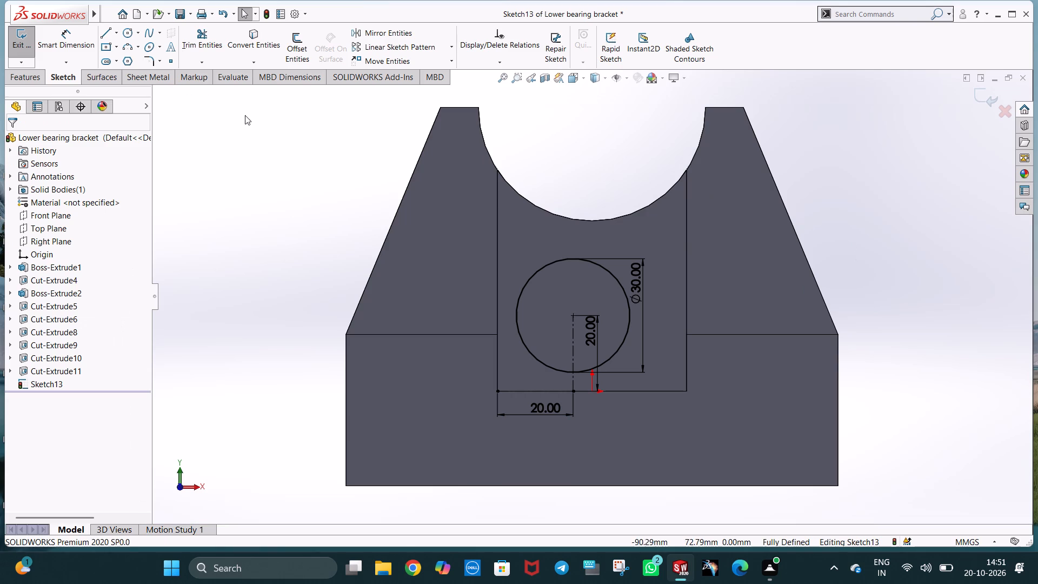
Cut-extrude the 30 mm circle blind 5 mm into the +Z recess floor.
click(25, 73)
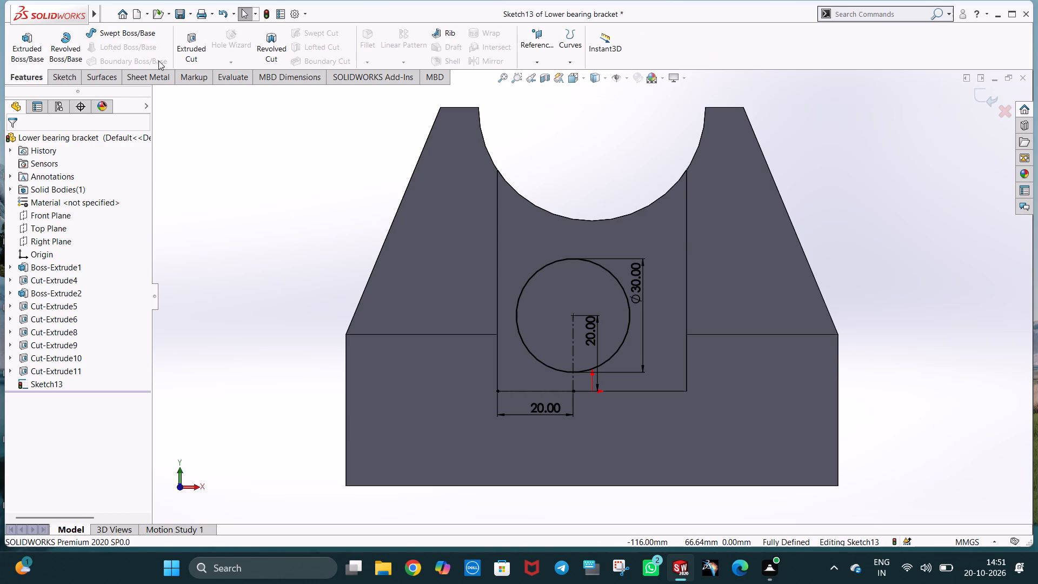
click(182, 52)
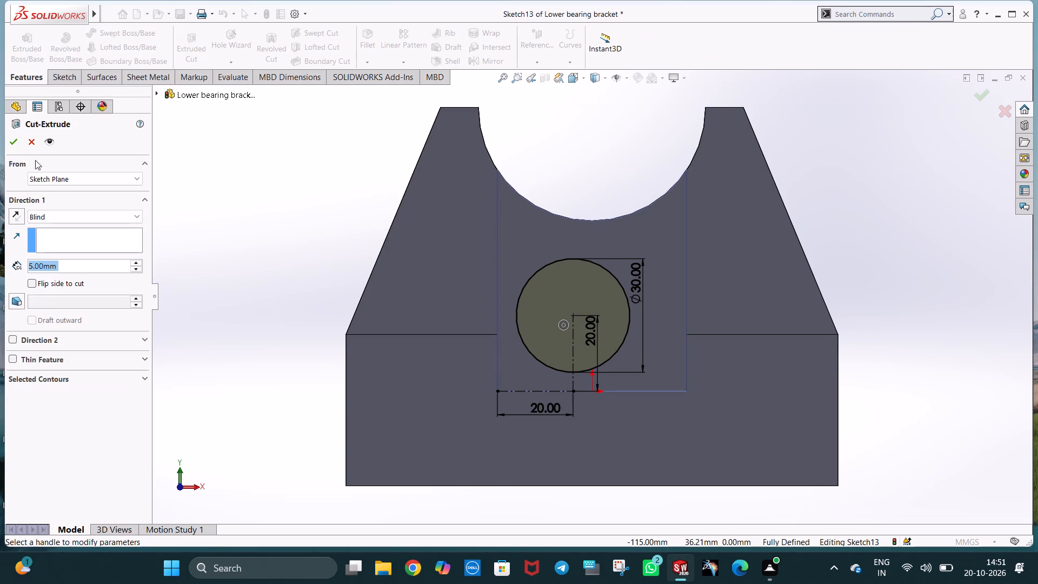
click(9, 139)
scroll(394, 286, up, 2)
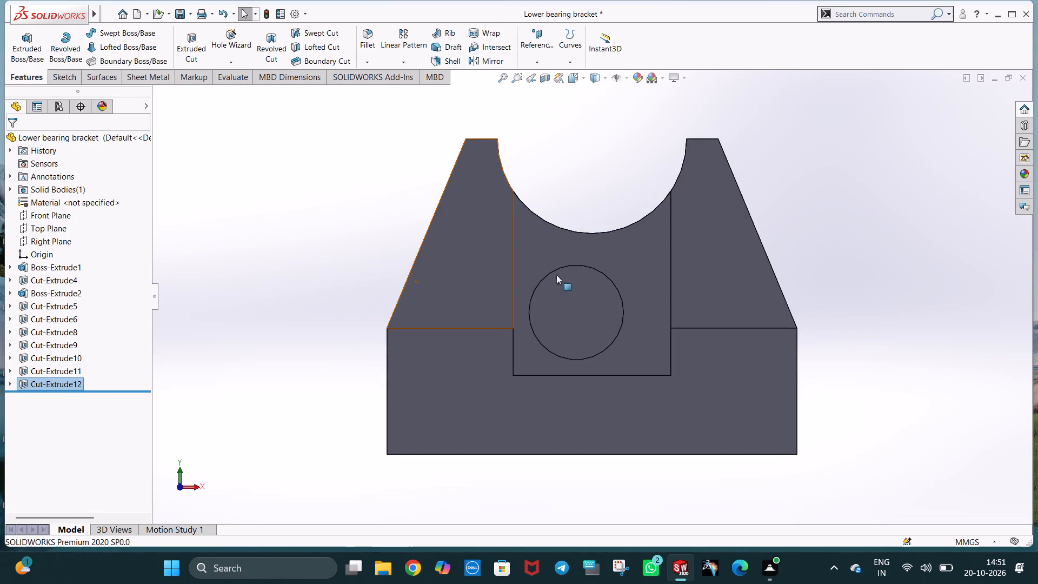
middle_drag(556, 275, 505, 328)
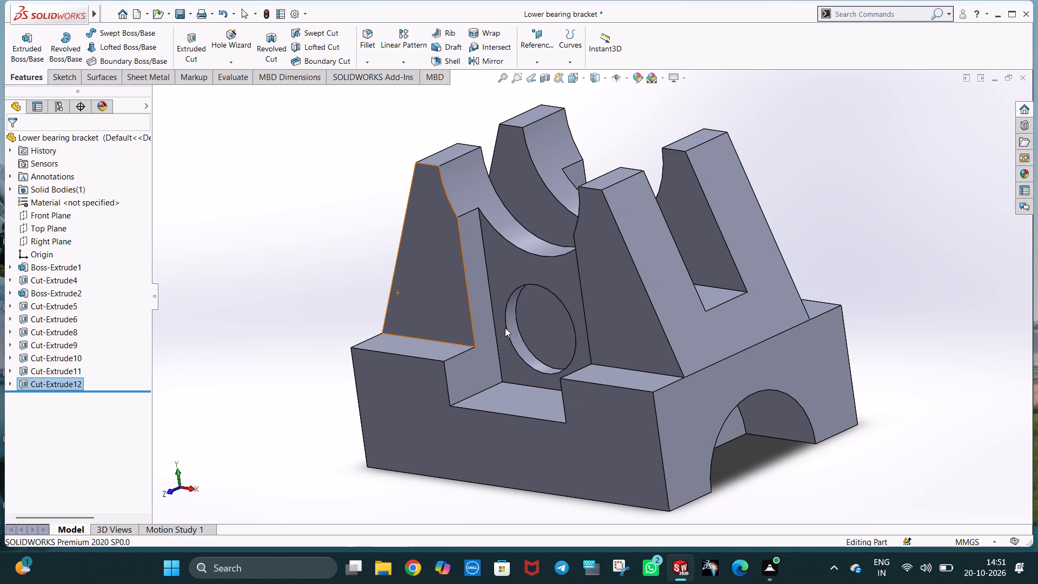
key(Escape)
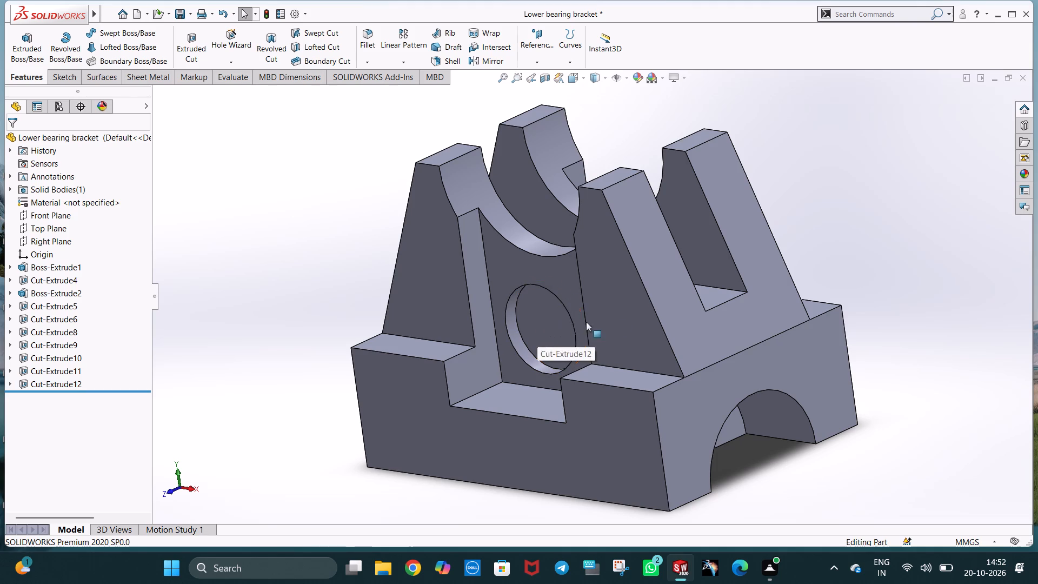
Save the lower bearing bracket part.
click(908, 366)
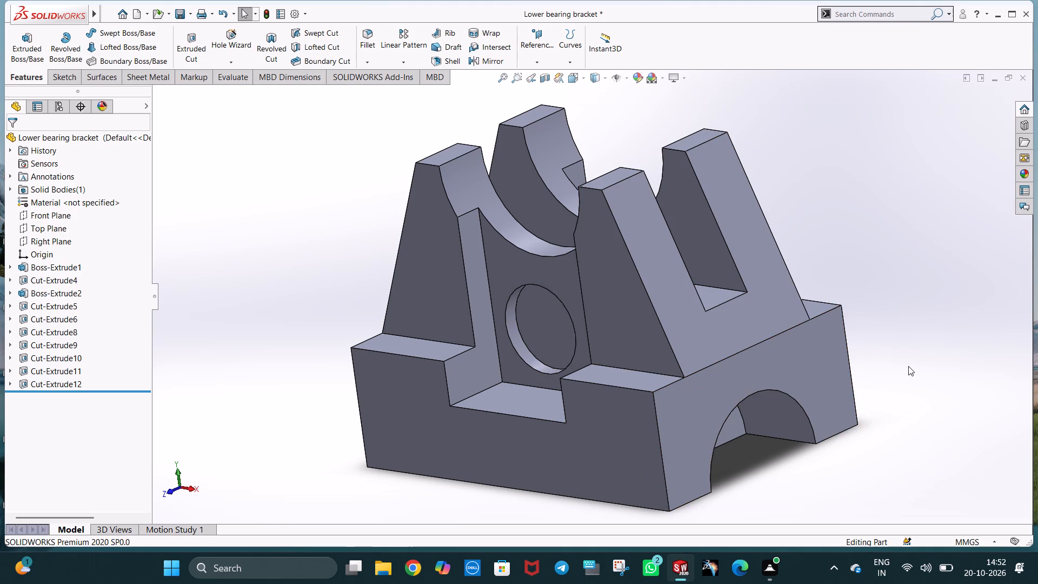
key(ctrl+s)
Show the bracket in isometric view and capture a rectangular screenshot covering the whole SOLIDWORKS window.
key(ctrl+8)
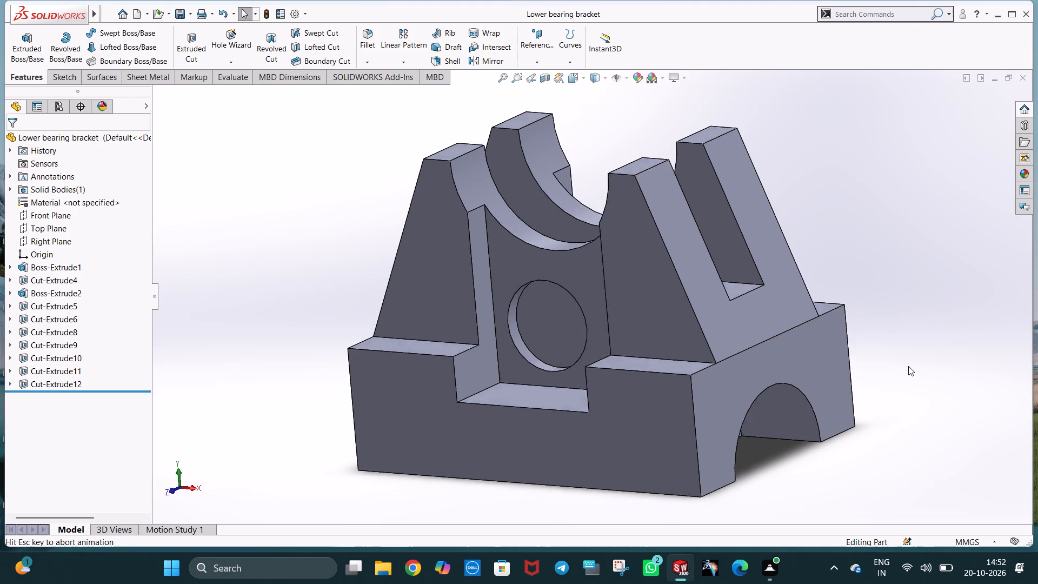
key(ctrl+7)
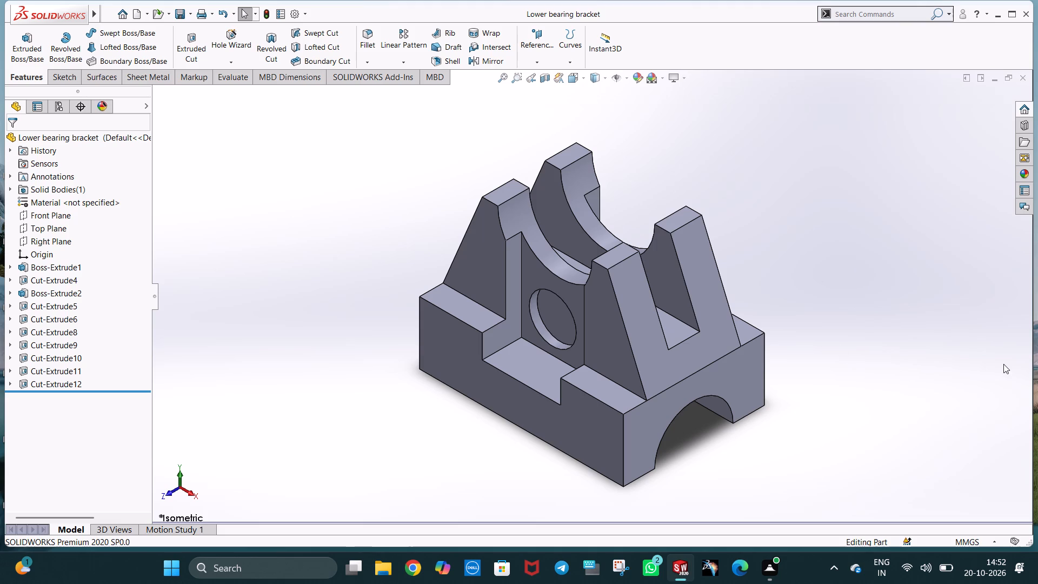
key(Print)
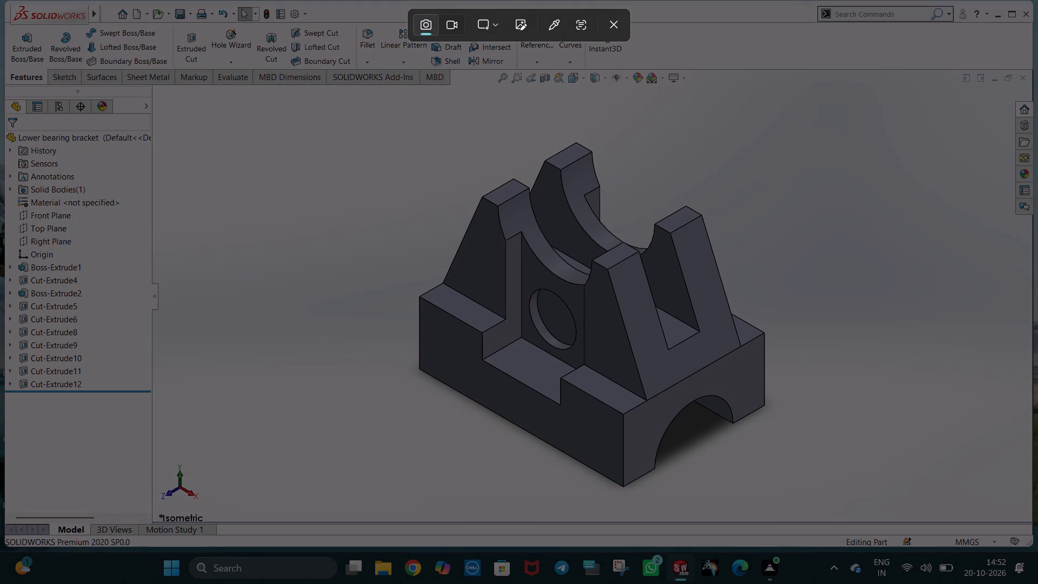
drag(5, 5, 998, 538)
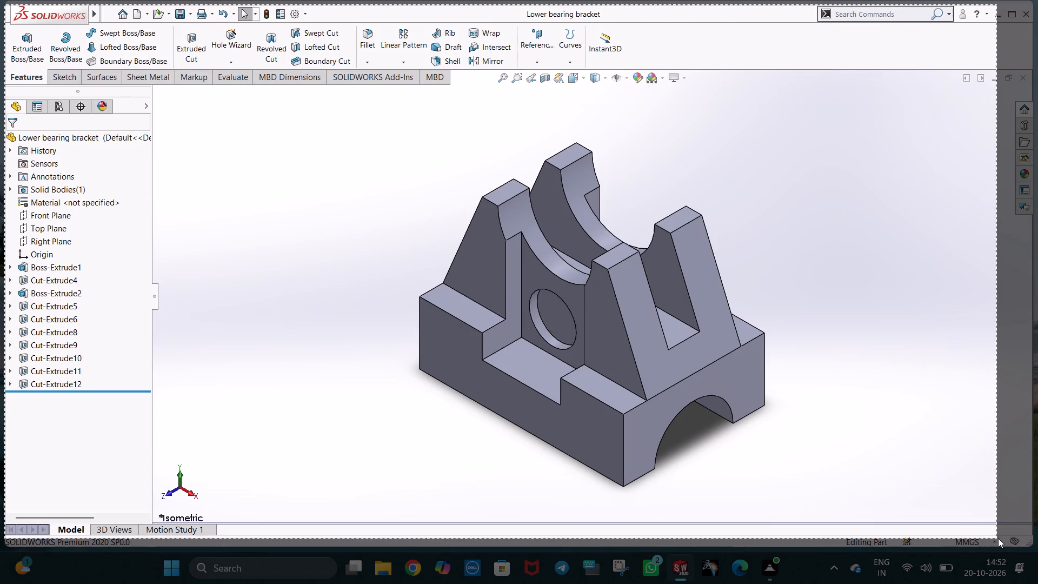
drag(998, 538, 1033, 549)
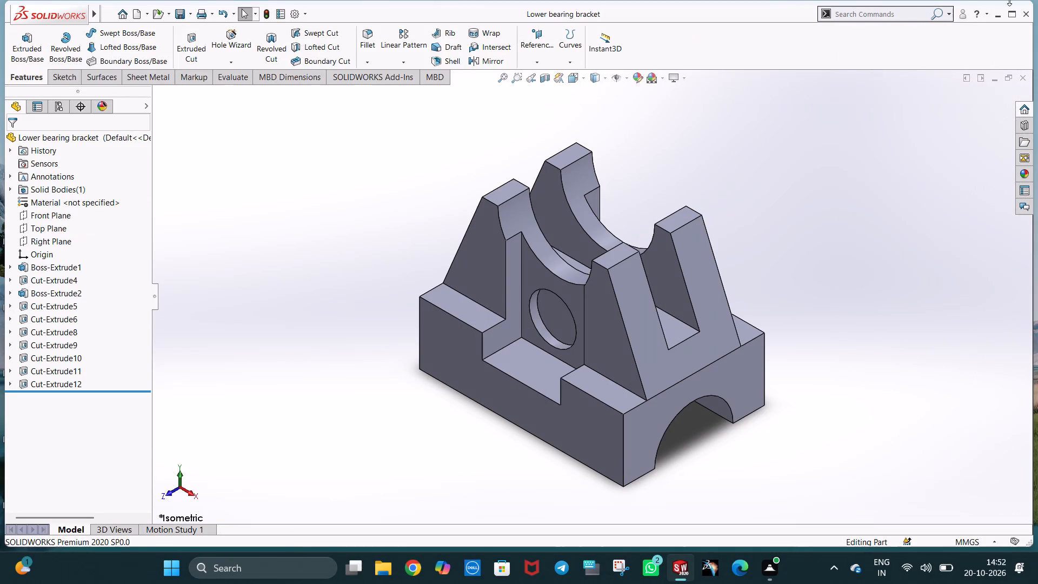
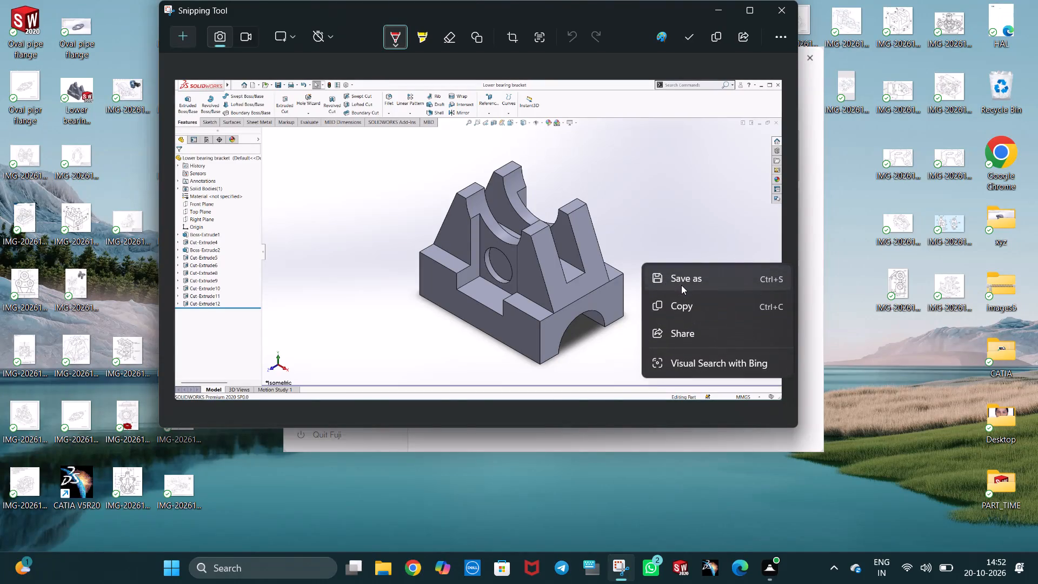
Save the screenshot to the Desktop as a PNG named Lower bearing bracket.
click(682, 286)
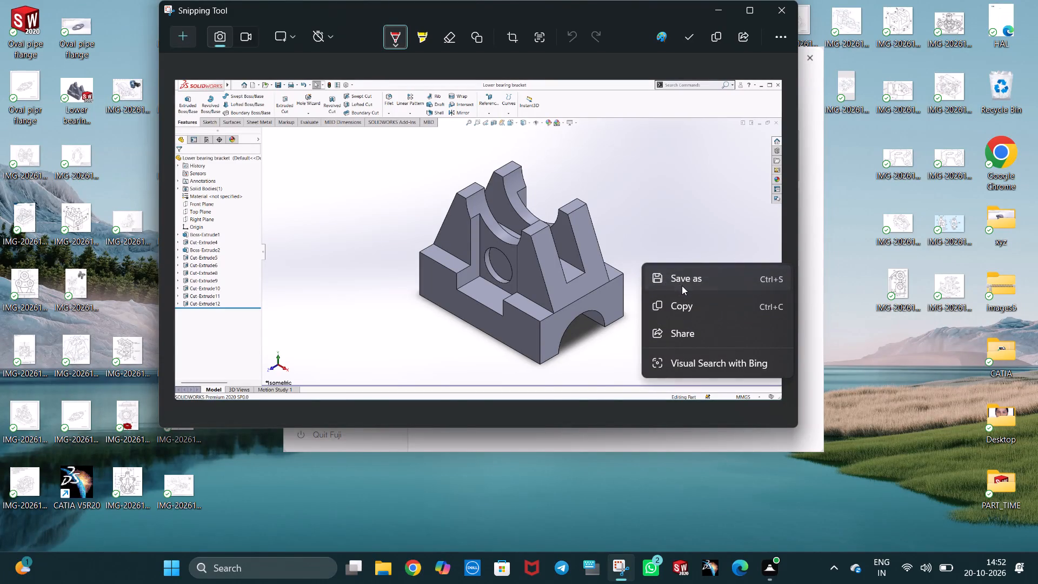
key(BackSpace)
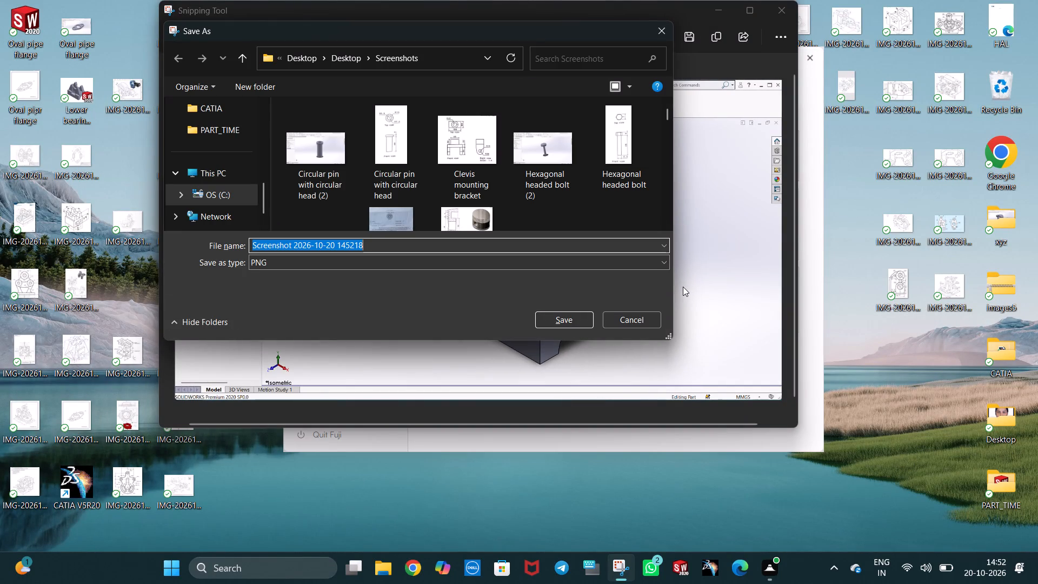
key(BackSpace)
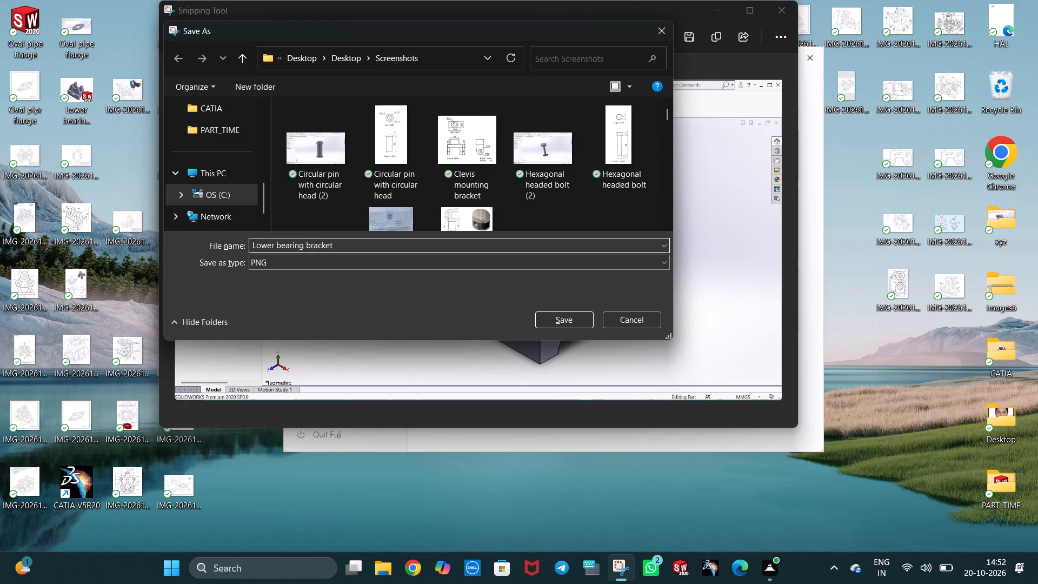
scroll(243, 163, up, 4)
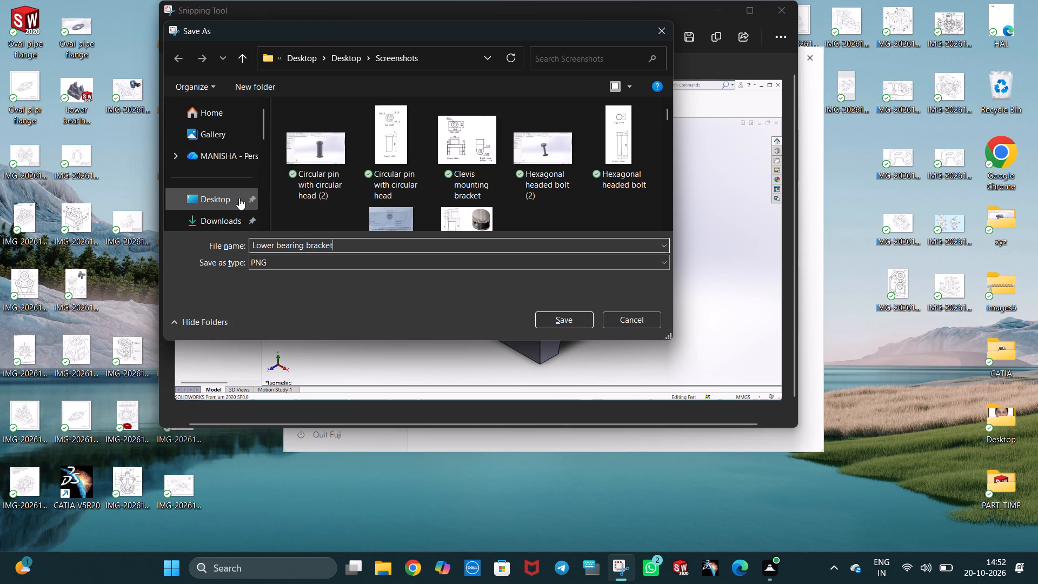
click(236, 198)
click(549, 322)
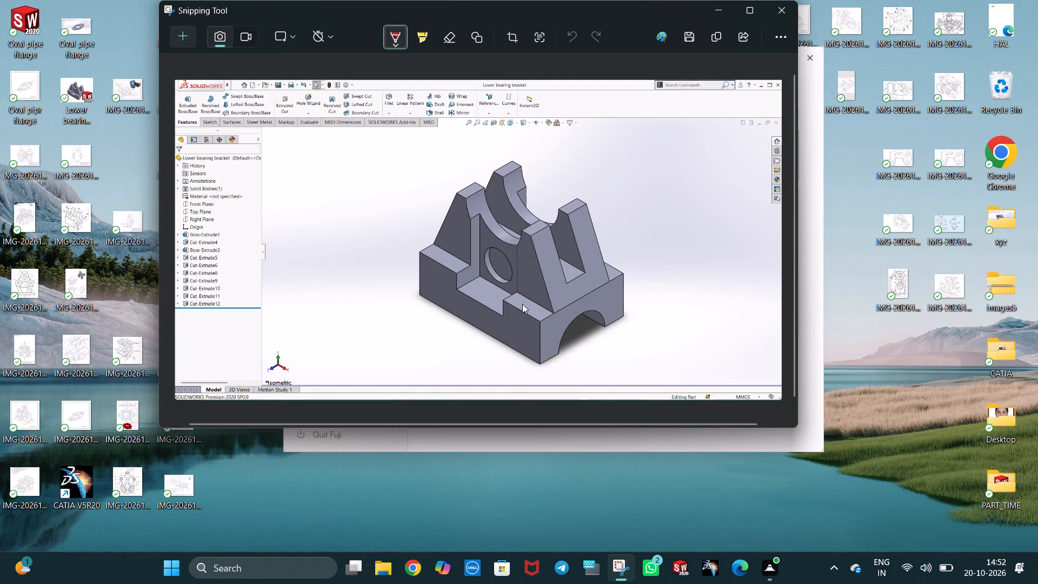